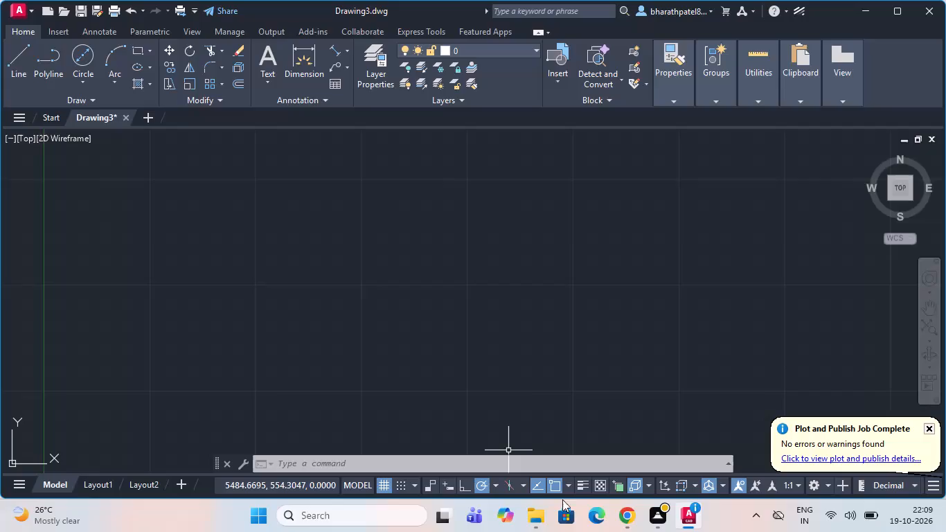
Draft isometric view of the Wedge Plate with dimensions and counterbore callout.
Turn on isometric drafting and set the active drawing plane to isoplane Top.
{"action": "left_click", "coordinate": [508, 486]}
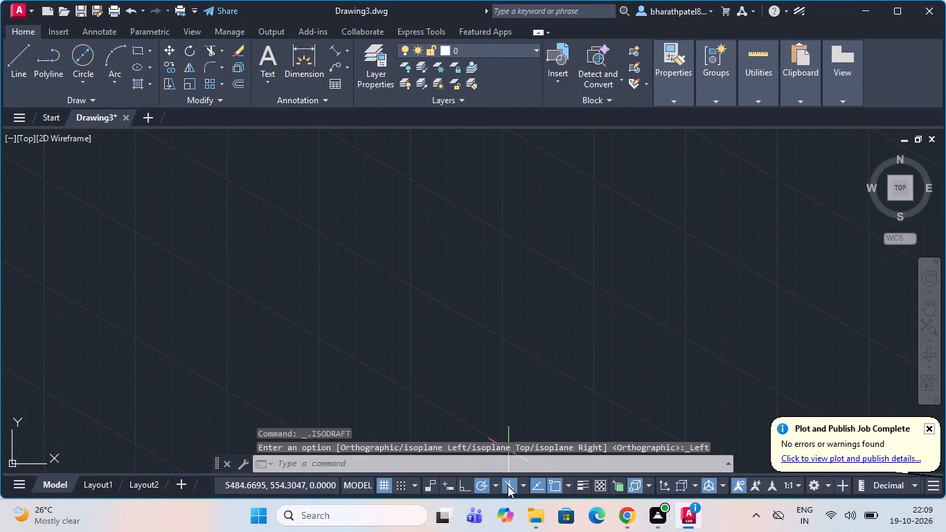
{"action": "left_click", "coordinate": [526, 484]}
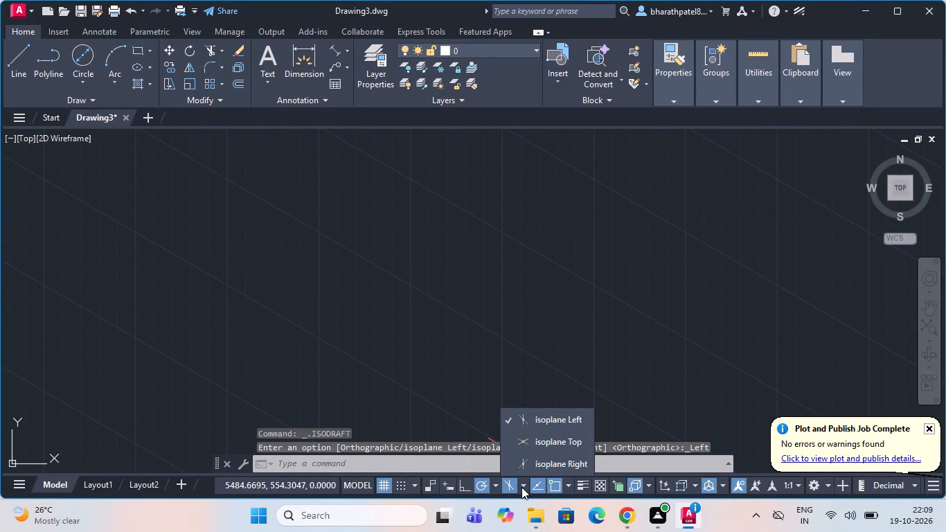
{"action": "left_click", "coordinate": [510, 449]}
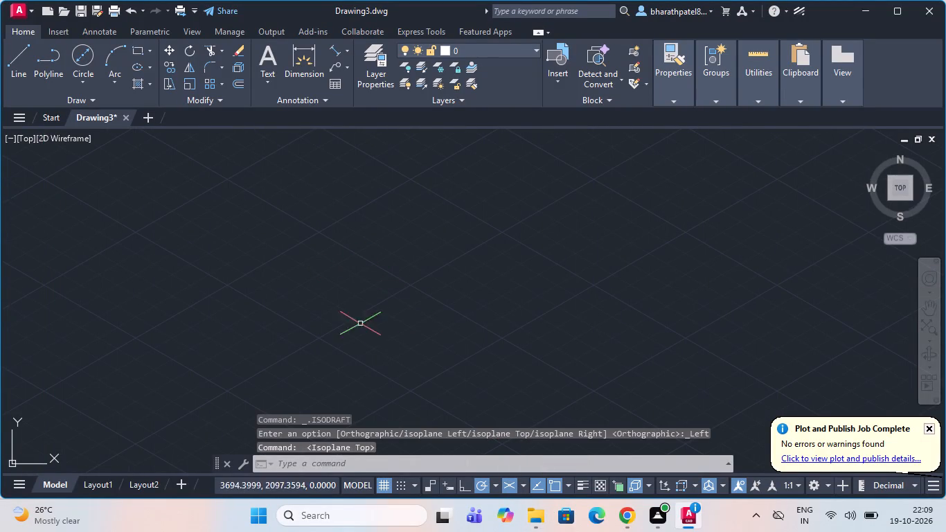
Turn on log file recording for the drawing session with the LOGFILEON command.
{"action": "key", "text": "k"}
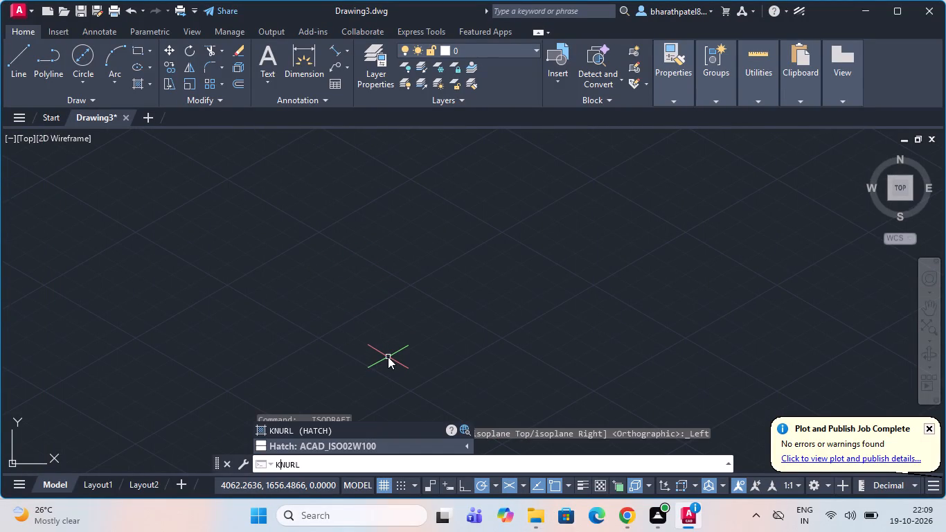
{"action": "key", "text": "BackSpace"}
{"action": "type", "text": "lg"}
{"action": "key", "text": "BackSpace"}
{"action": "key", "text": "BackSpace"}
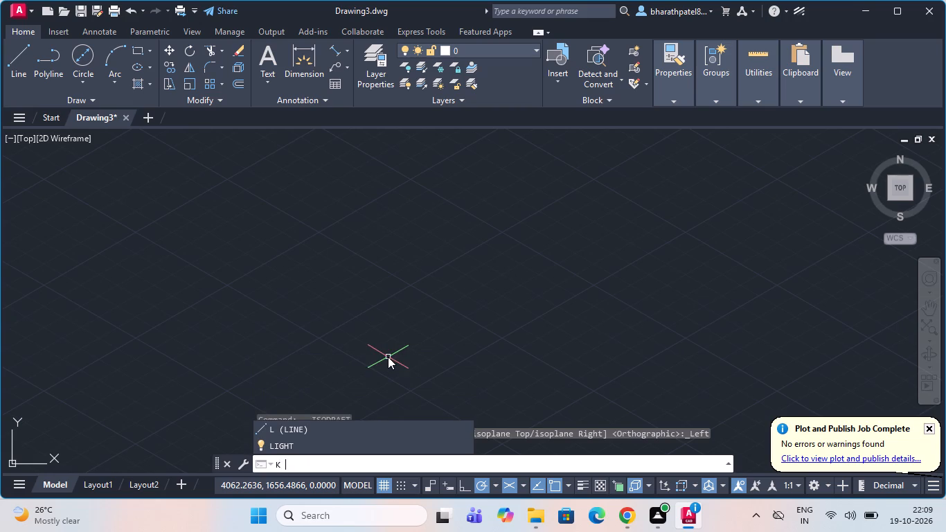
{"action": "key", "text": "BackSpace"}
{"action": "key", "text": "BackSpace"}
{"action": "type", "text": "lo"}
{"action": "key", "text": "g"}
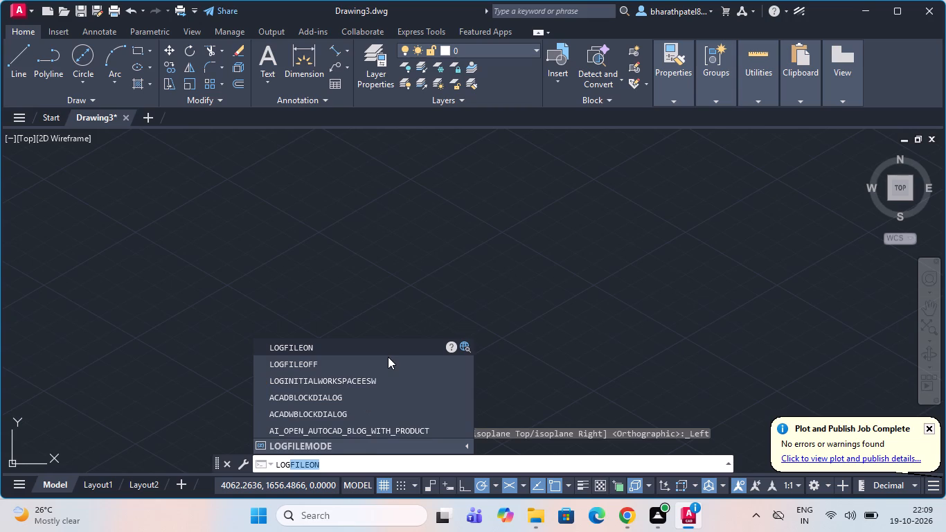
{"action": "key", "text": "Return"}
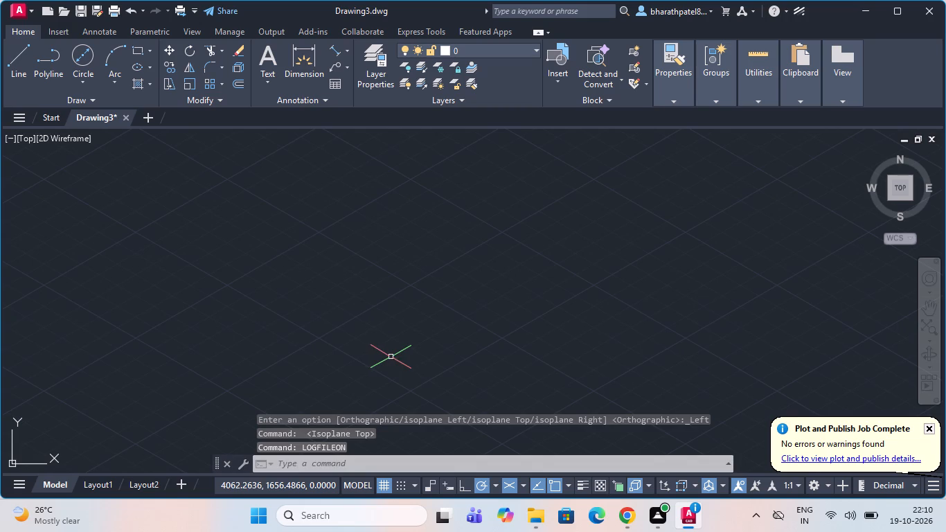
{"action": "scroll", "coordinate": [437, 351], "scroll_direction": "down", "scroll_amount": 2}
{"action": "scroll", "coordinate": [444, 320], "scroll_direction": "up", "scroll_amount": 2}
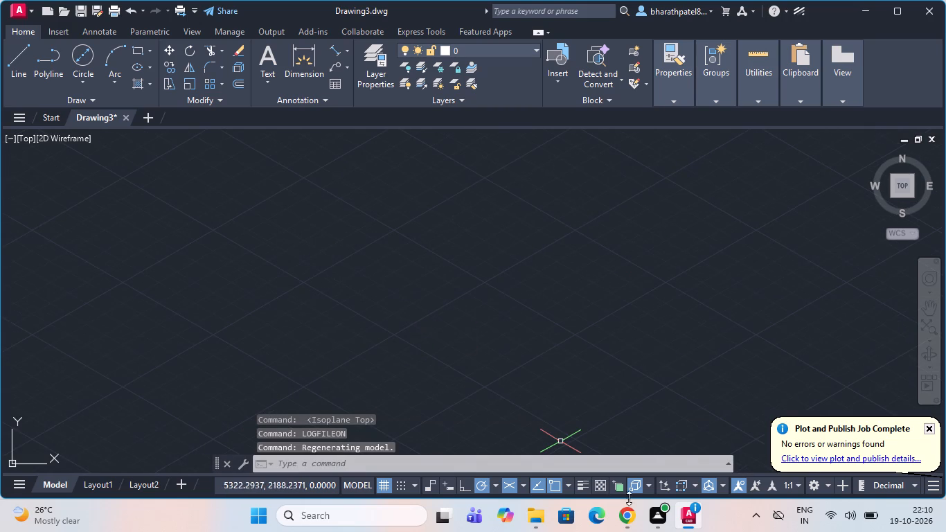
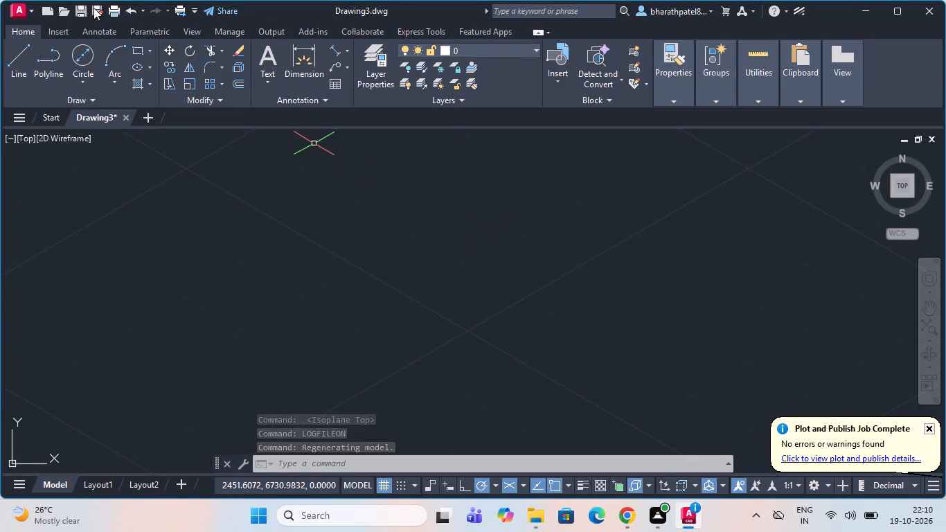
Draw connected lines for the block outline: 80 units at 330°, 80 at 30°, 40 straight up, and 80 at 150°.
{"action": "left_click", "coordinate": [15, 55]}
{"action": "left_click", "coordinate": [314, 265]}
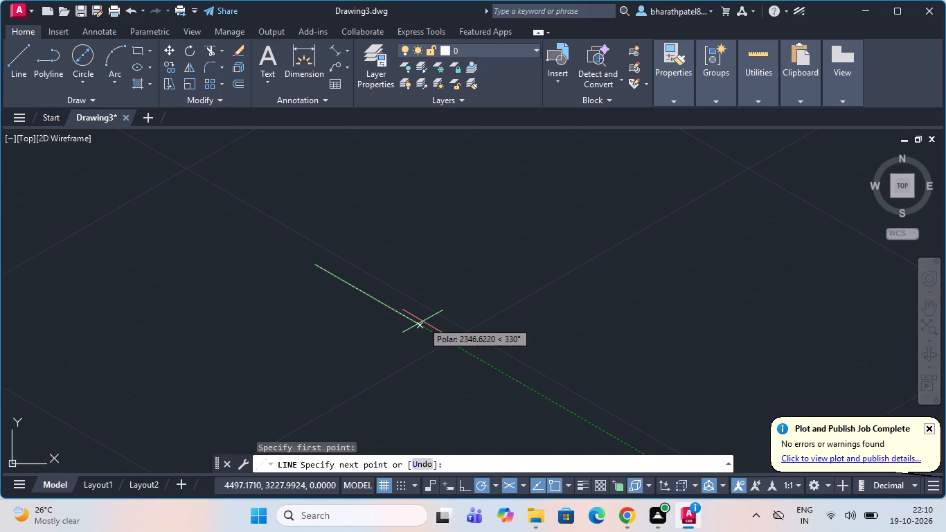
{"action": "type", "text": "80"}
{"action": "key", "text": "Return"}
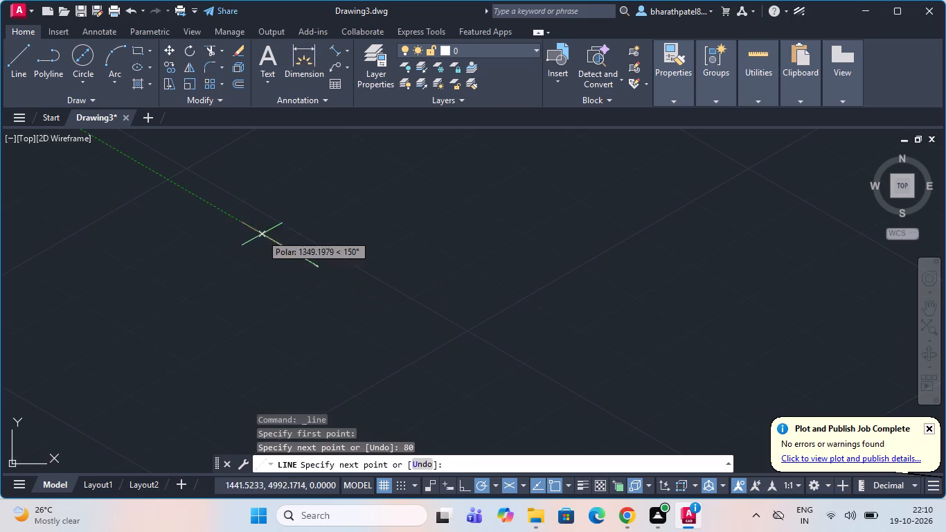
{"action": "scroll", "coordinate": [267, 245], "scroll_direction": "up", "scroll_amount": 3}
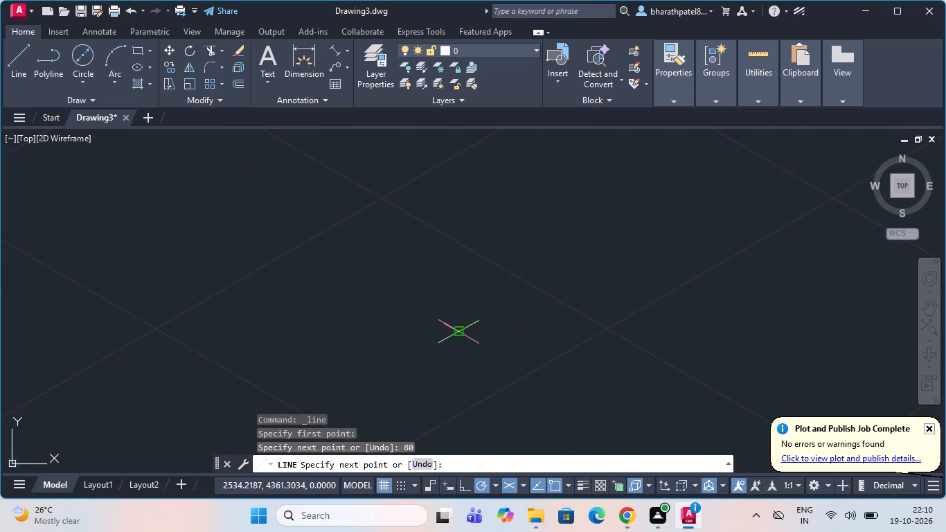
{"action": "scroll", "coordinate": [457, 331], "scroll_direction": "up", "scroll_amount": 4}
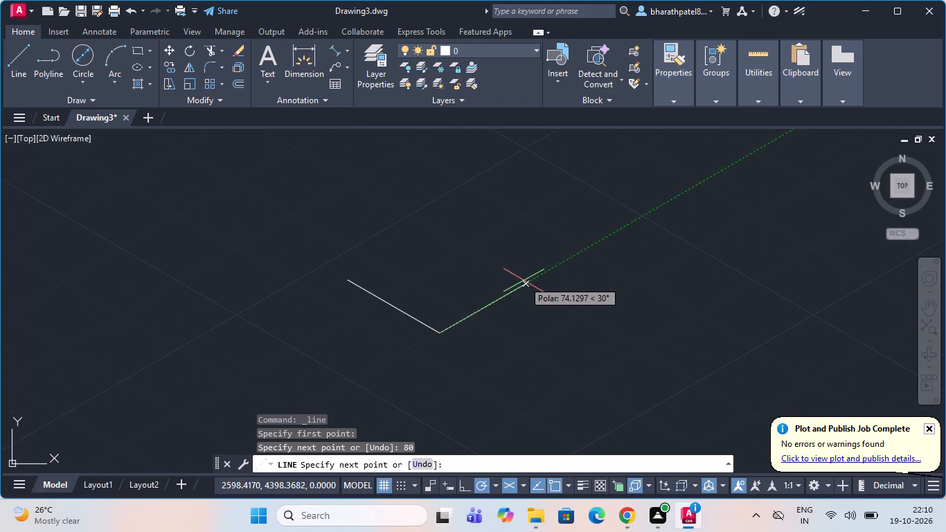
{"action": "key", "text": "8"}
{"action": "key", "text": "0"}
{"action": "key", "text": "Return"}
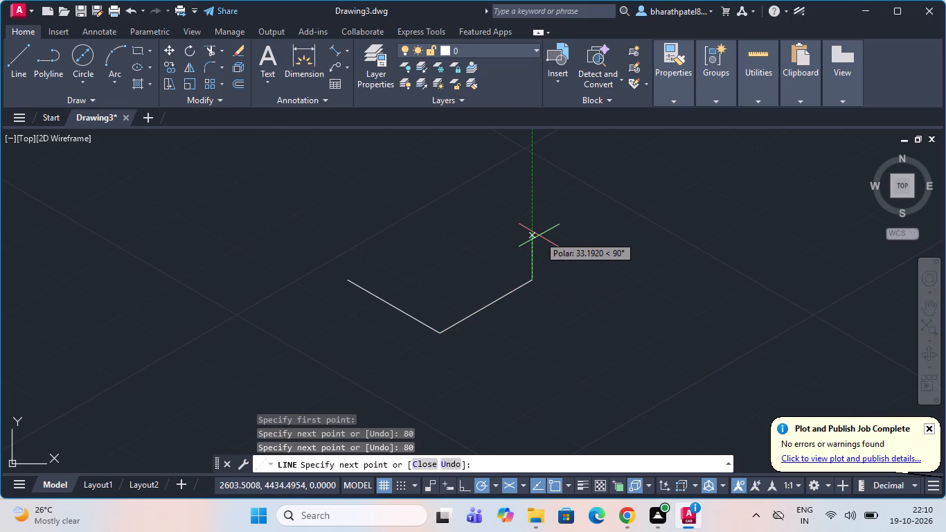
{"action": "type", "text": "40"}
{"action": "key", "text": "Return"}
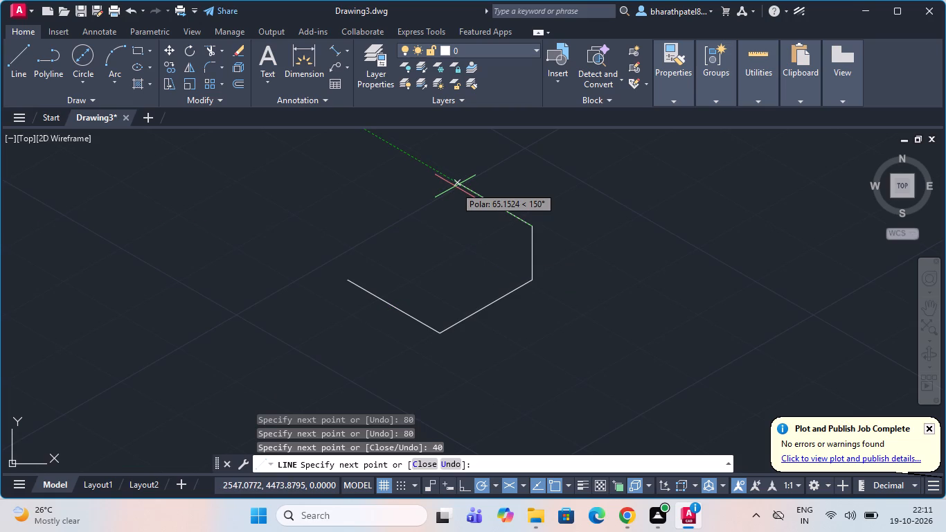
{"action": "type", "text": "80"}
{"action": "key", "text": "Return"}
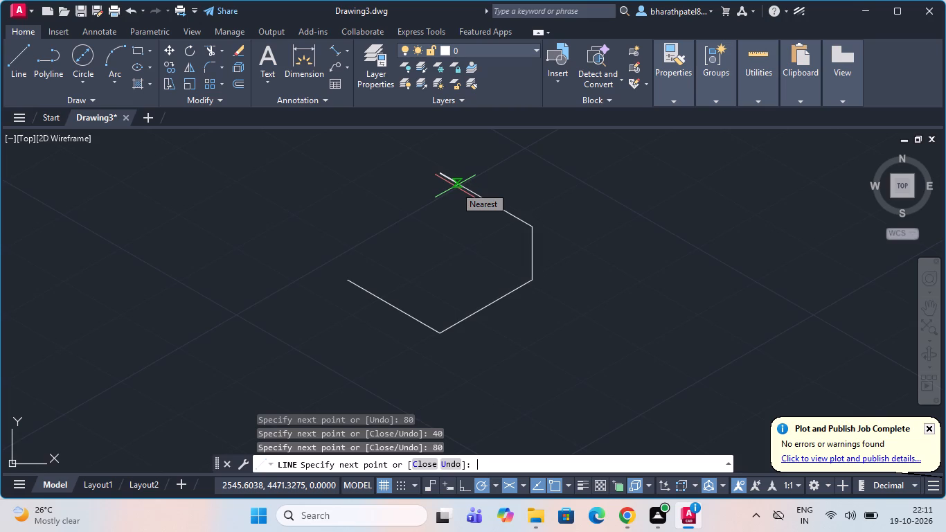
{"action": "key", "text": "Escape"}
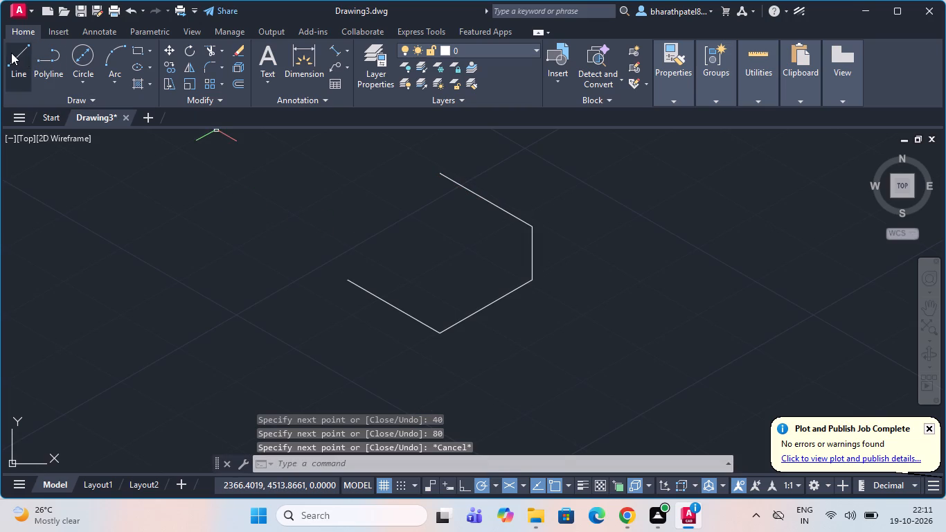
From the top of the 40-unit vertical edge, draw a line 10 units at 210° and continue 80 units at 150°.
{"action": "left_click", "coordinate": [12, 53]}
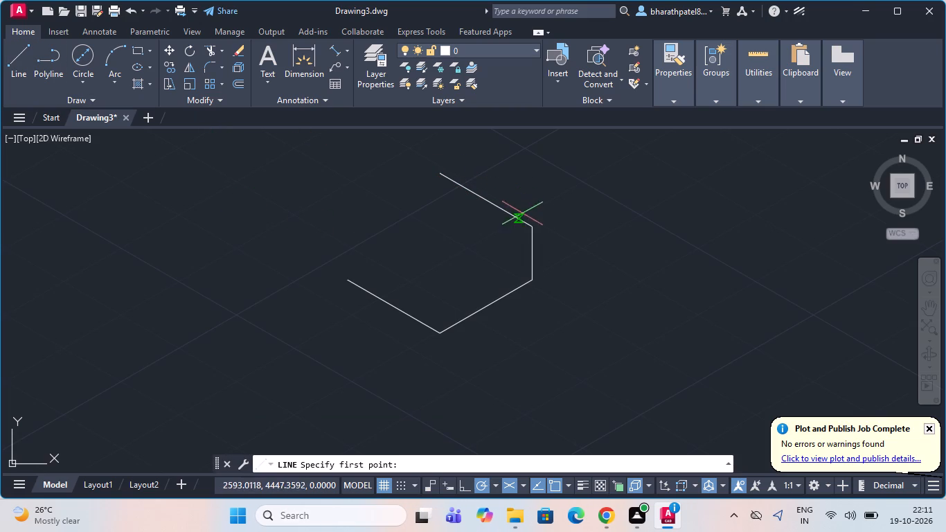
{"action": "left_click", "coordinate": [535, 226]}
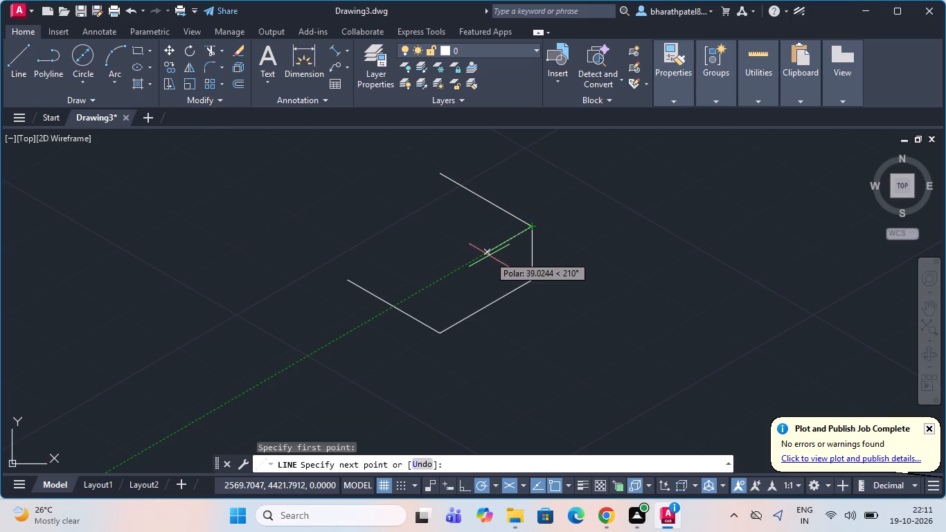
{"action": "key", "text": "1"}
{"action": "key", "text": "0"}
{"action": "key", "text": "Return"}
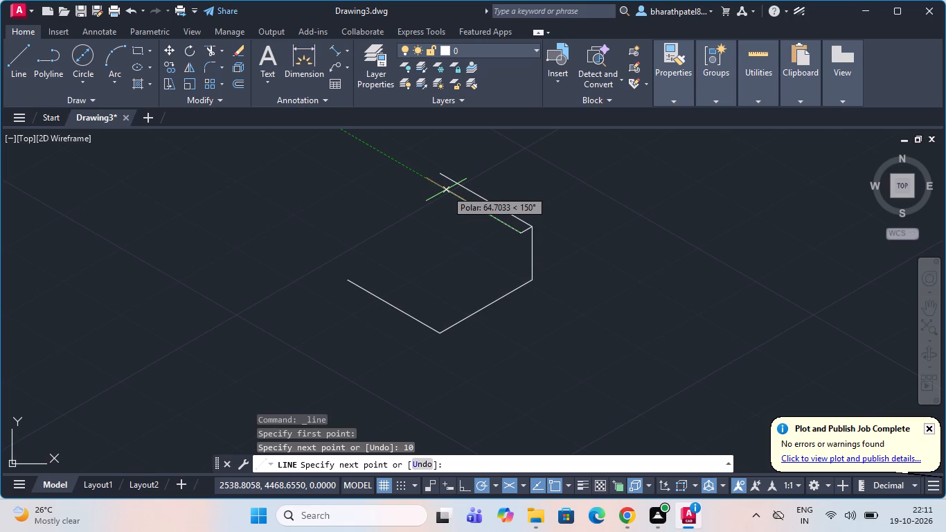
{"action": "type", "text": "80"}
{"action": "key", "text": "Return"}
{"action": "key", "text": "Escape"}
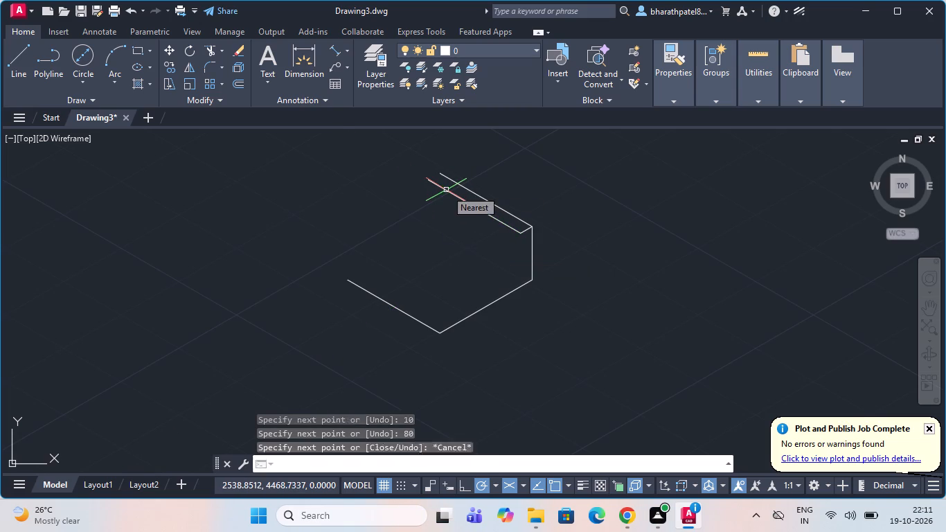
From the lowest corner of the outline, draw a line 15 units straight up and continue 80 units at 30°.
{"action": "scroll", "coordinate": [456, 217], "scroll_direction": "down", "scroll_amount": 2}
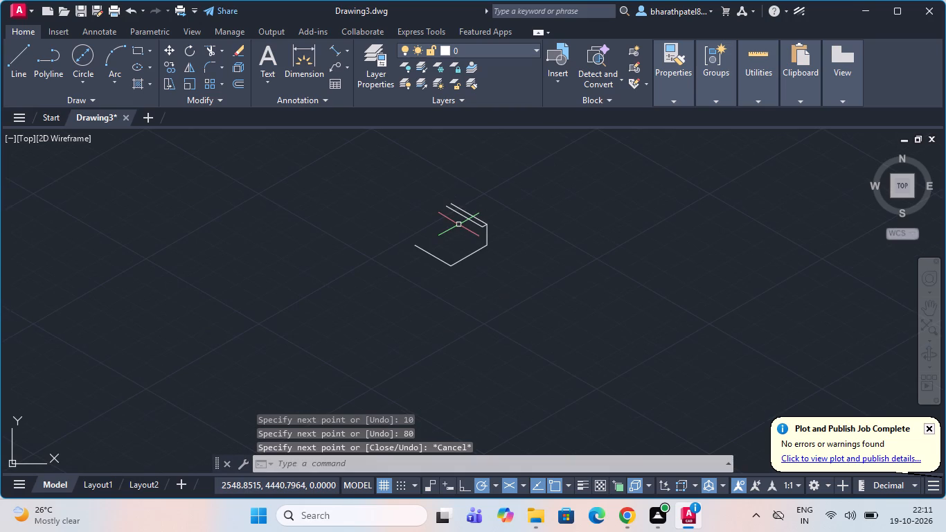
{"action": "left_click", "coordinate": [14, 53]}
{"action": "scroll", "coordinate": [452, 267], "scroll_direction": "up", "scroll_amount": 4}
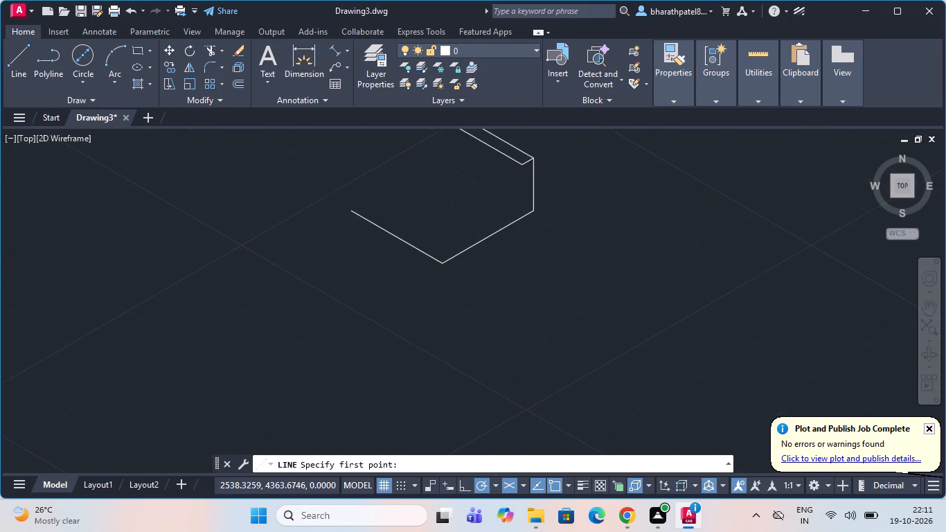
{"action": "left_click", "coordinate": [433, 260]}
{"action": "scroll", "coordinate": [433, 260], "scroll_direction": "down", "scroll_amount": 2}
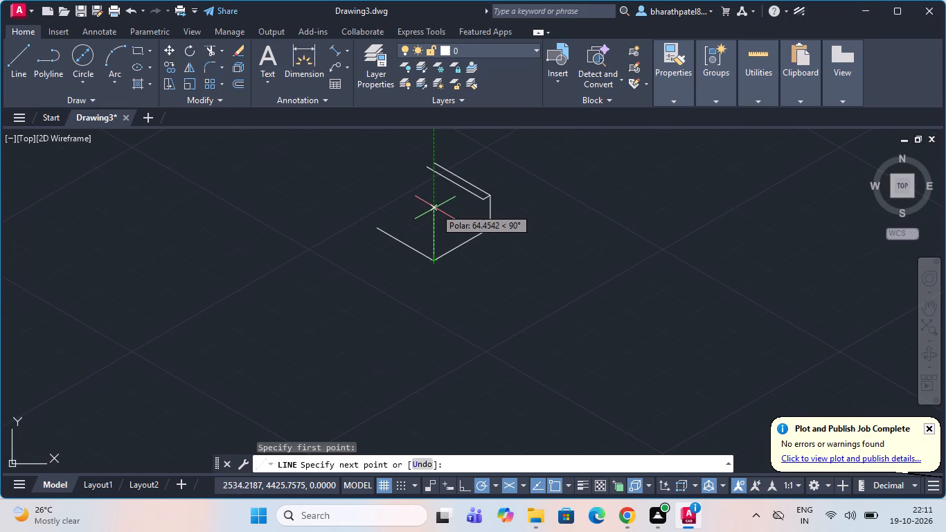
{"action": "type", "text": "15"}
{"action": "key", "text": "Return"}
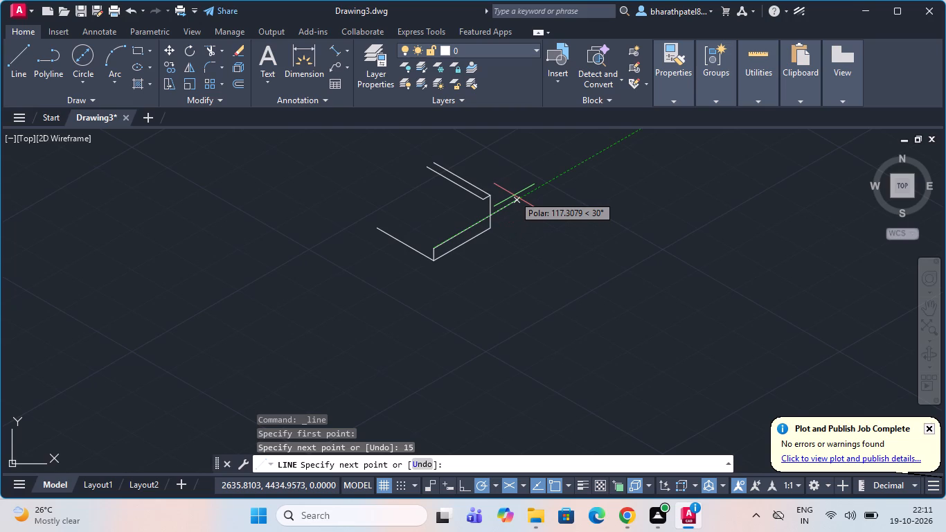
{"action": "type", "text": "80"}
{"action": "key", "text": "Return"}
{"action": "key", "text": "Escape"}
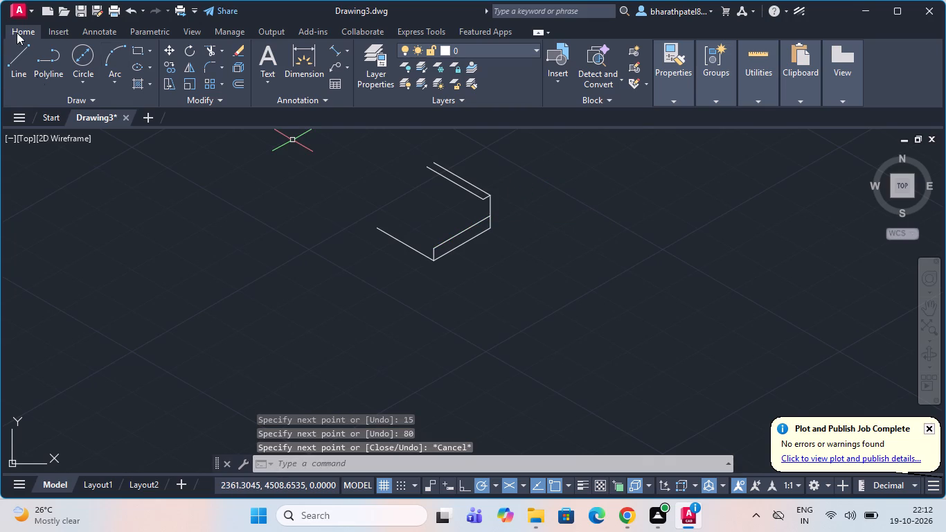
Draw a vertical line from the free corner of the 10-unit edge down past the upper line of the base.
{"action": "left_click", "coordinate": [16, 66]}
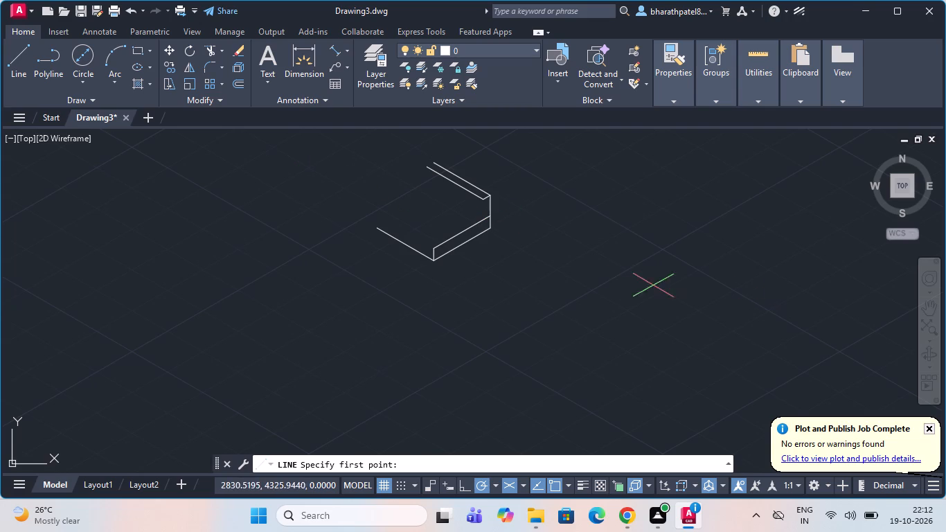
{"action": "scroll", "coordinate": [512, 205], "scroll_direction": "up", "scroll_amount": 2}
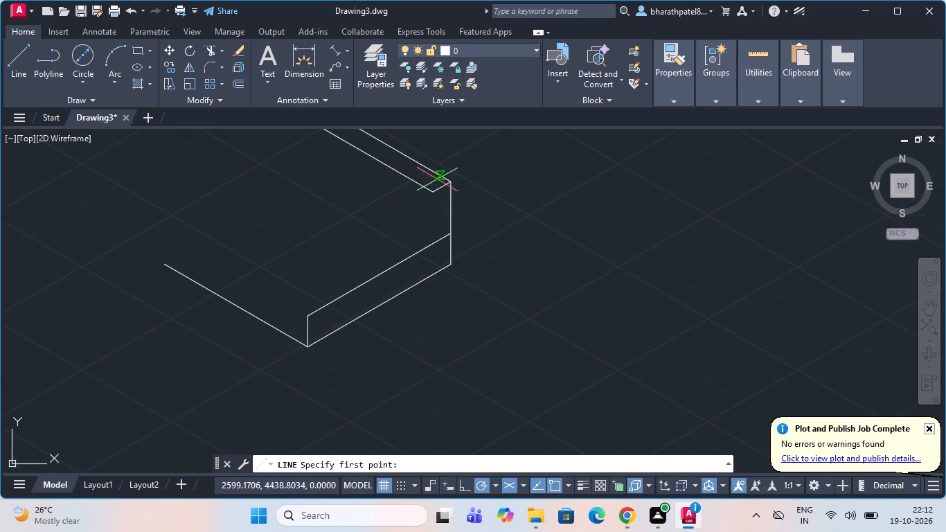
{"action": "left_click", "coordinate": [429, 190]}
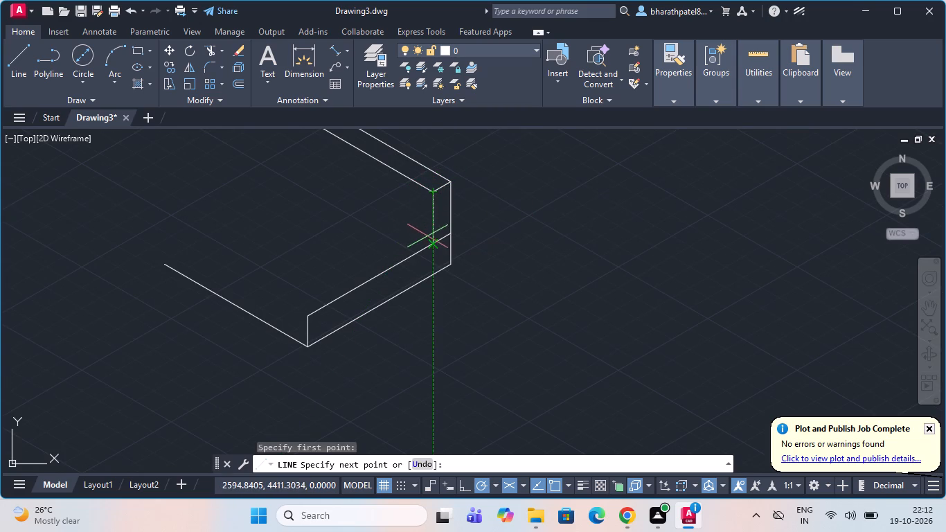
{"action": "left_click", "coordinate": [438, 256]}
{"action": "key", "text": "Escape"}
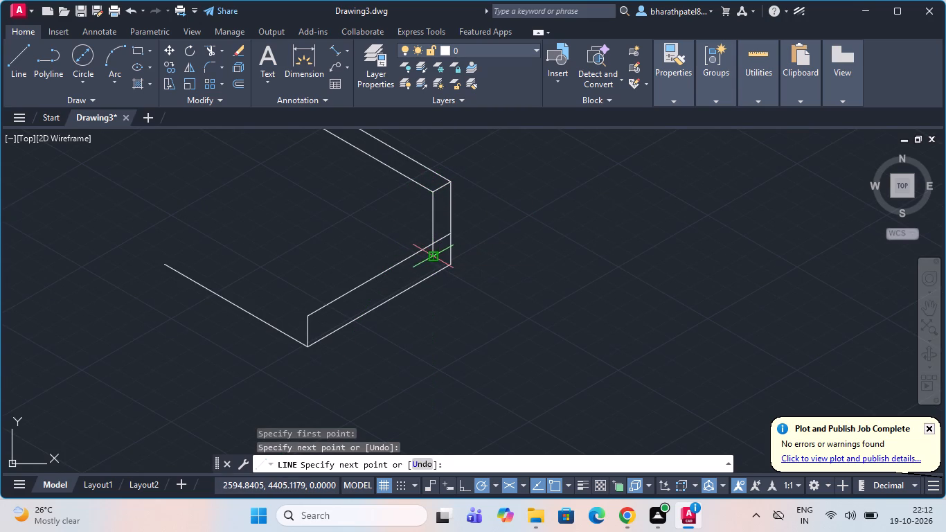
Trim the vertical line's overhang and the base line's excess beyond it to form a clean inner corner.
{"action": "left_click", "coordinate": [210, 47]}
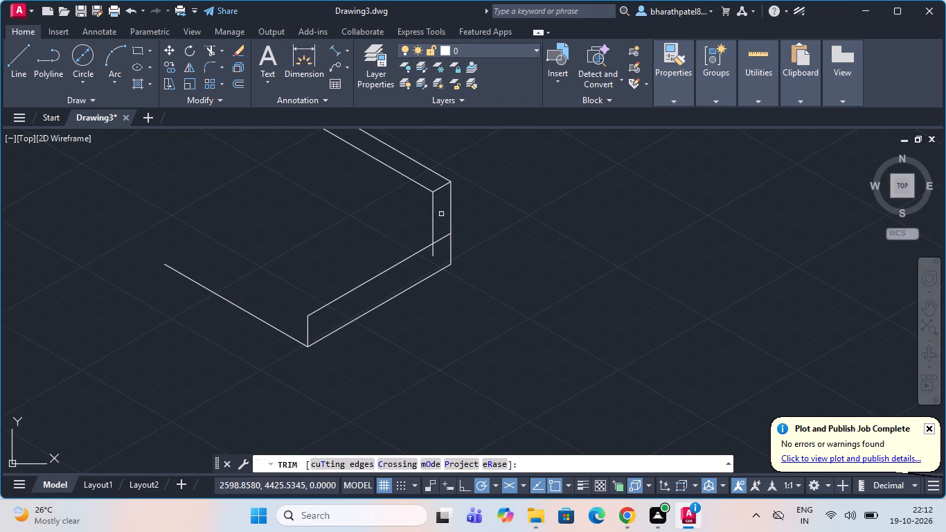
{"action": "scroll", "coordinate": [436, 229], "scroll_direction": "up", "scroll_amount": 4}
{"action": "left_click_drag", "start_coordinate": [436, 238], "coordinate": [366, 369]}
{"action": "scroll", "coordinate": [463, 326], "scroll_direction": "down", "scroll_amount": 3}
{"action": "scroll", "coordinate": [509, 240], "scroll_direction": "down", "scroll_amount": 3}
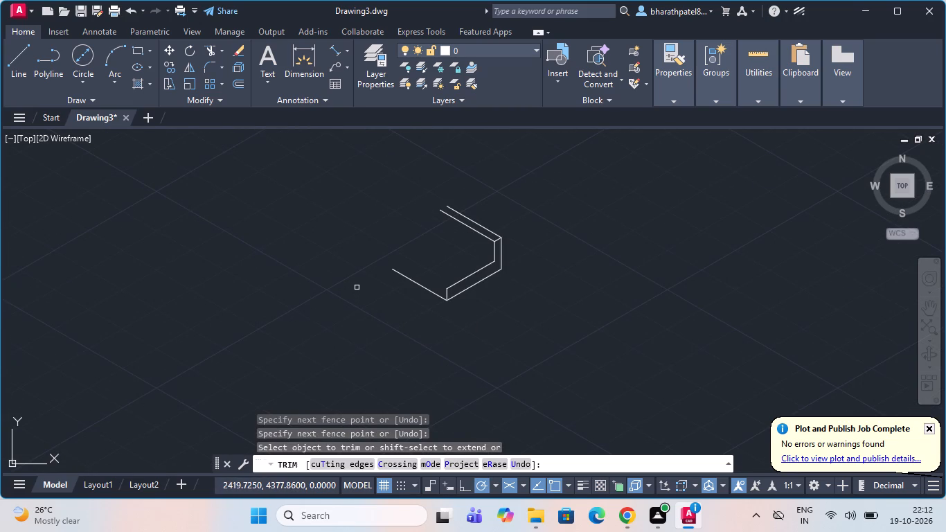
From the top of the 15-unit front edge, draw a line 80 units at 150° and 15 units down, closing the base's side face.
{"action": "left_click", "coordinate": [26, 66]}
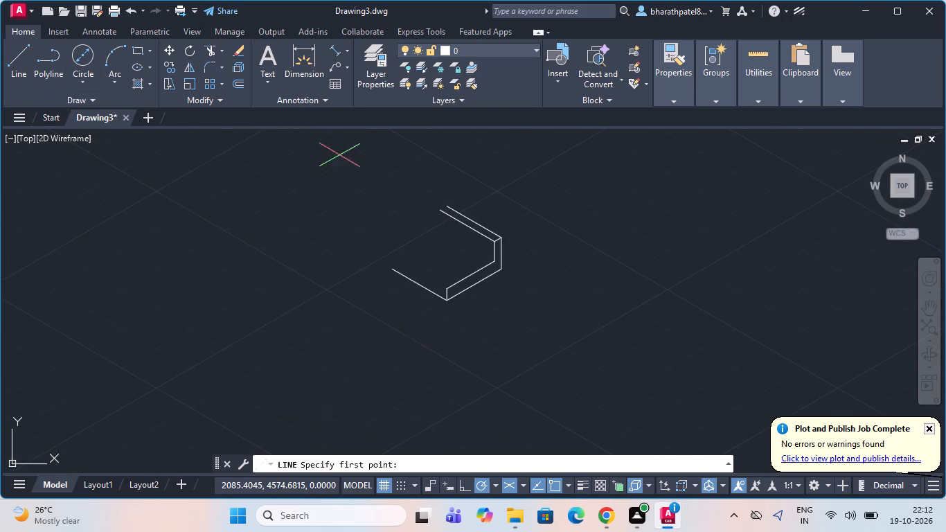
{"action": "scroll", "coordinate": [451, 291], "scroll_direction": "up", "scroll_amount": 3}
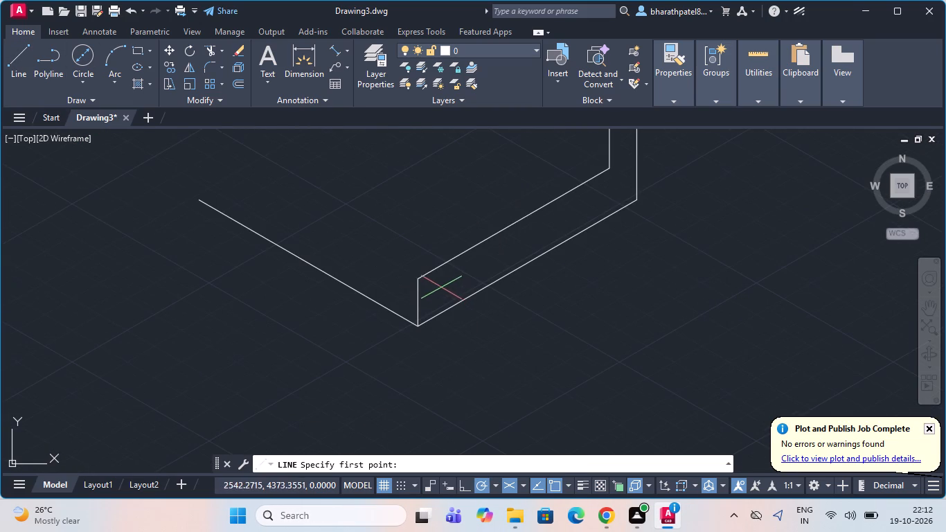
{"action": "left_click", "coordinate": [417, 283]}
{"action": "scroll", "coordinate": [418, 283], "scroll_direction": "down", "scroll_amount": 2}
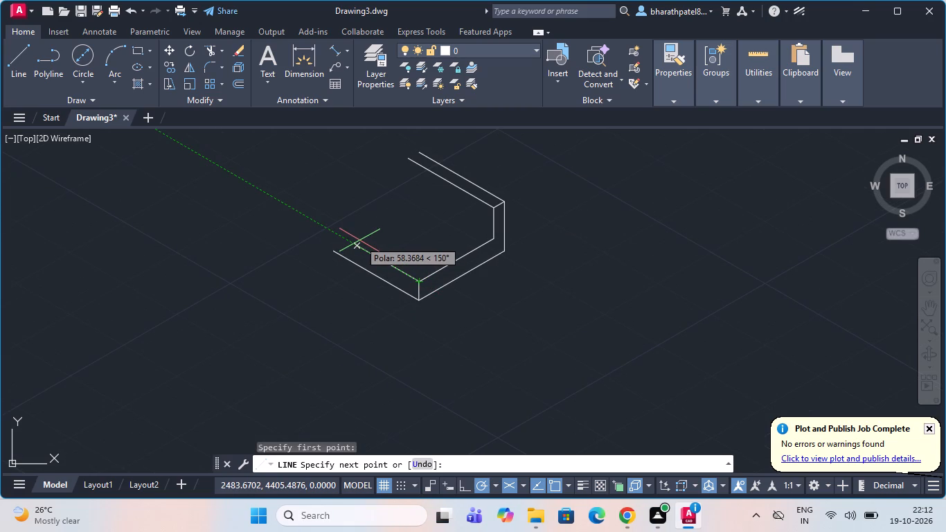
{"action": "type", "text": "80"}
{"action": "key", "text": "Return"}
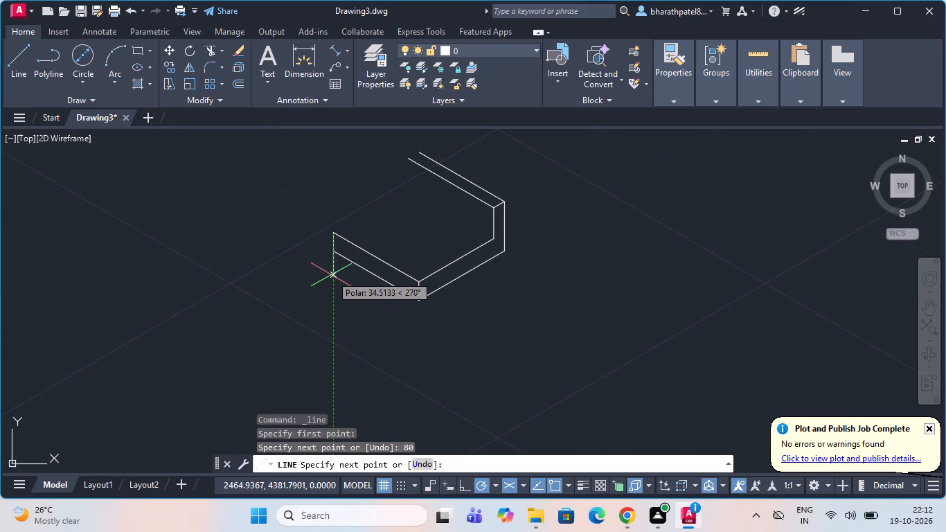
{"action": "type", "text": "15"}
{"action": "key", "text": "Return"}
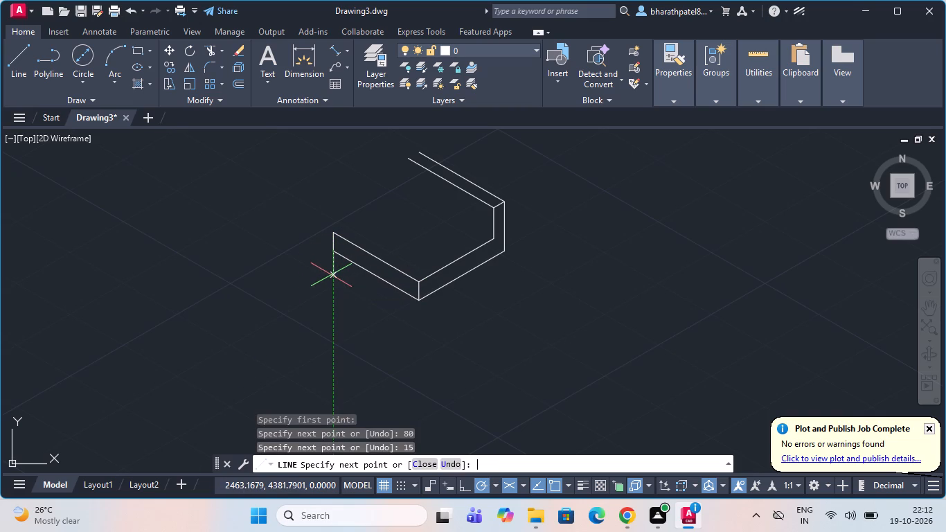
{"action": "key", "text": "Escape"}
From the upper free corner of the base's side face, draw a line 20 units long at 30°.
{"action": "scroll", "coordinate": [326, 236], "scroll_direction": "up", "scroll_amount": 3}
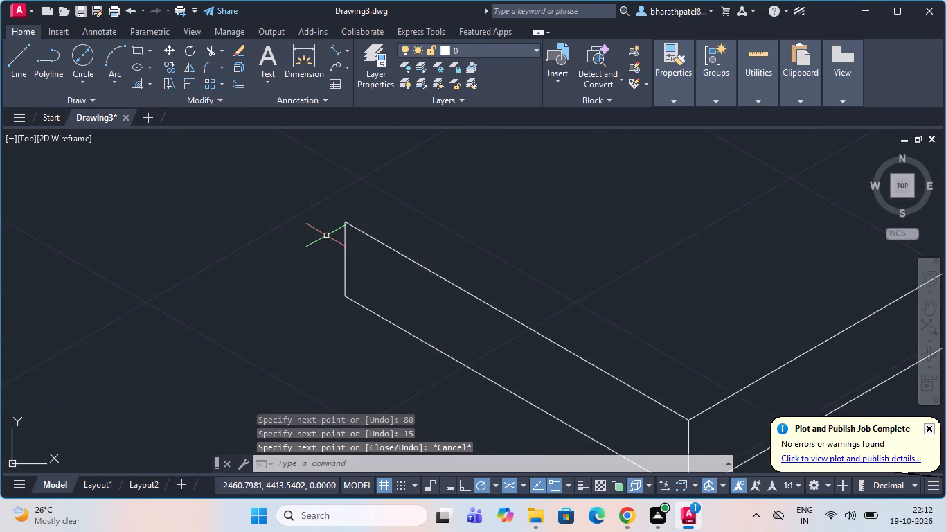
{"action": "scroll", "coordinate": [326, 236], "scroll_direction": "down", "scroll_amount": 3}
{"action": "left_click", "coordinate": [10, 64]}
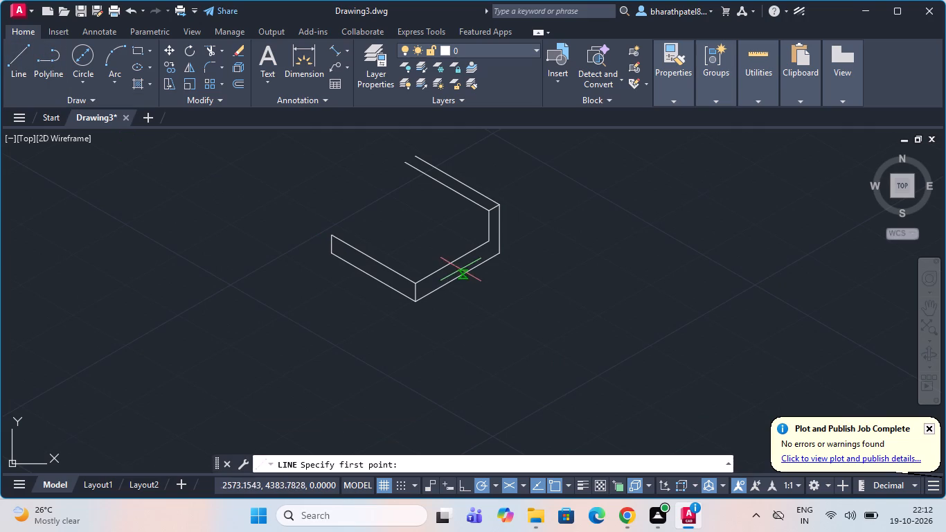
{"action": "scroll", "coordinate": [472, 277], "scroll_direction": "down", "scroll_amount": 2}
{"action": "scroll", "coordinate": [472, 252], "scroll_direction": "up", "scroll_amount": 2}
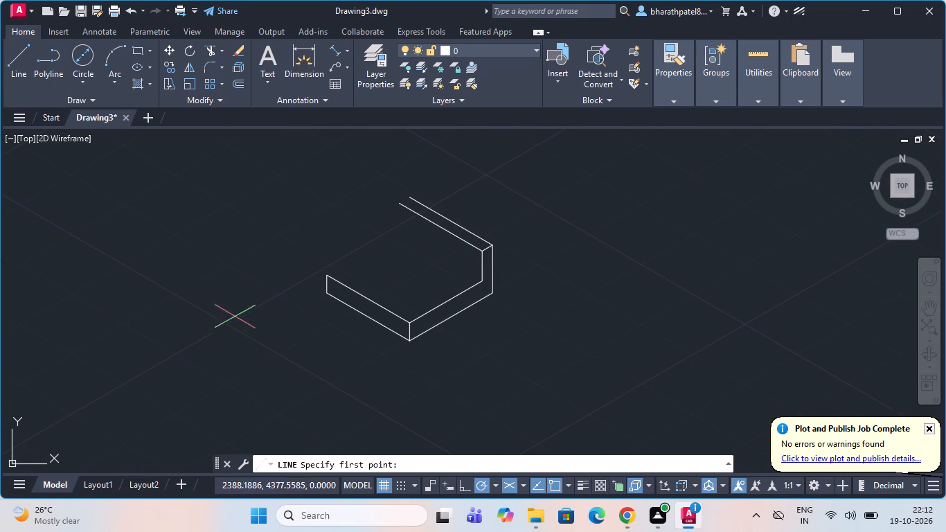
{"action": "scroll", "coordinate": [363, 252], "scroll_direction": "up", "scroll_amount": 2}
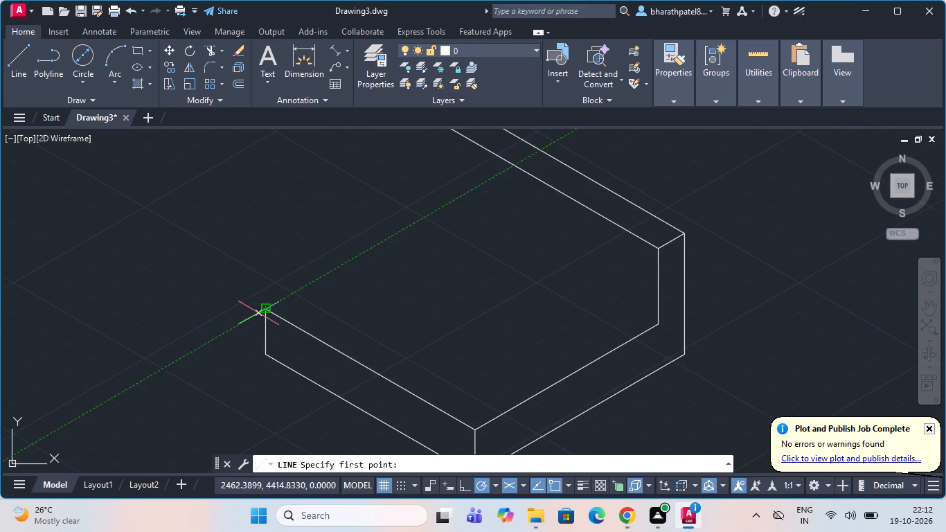
{"action": "left_click", "coordinate": [263, 308]}
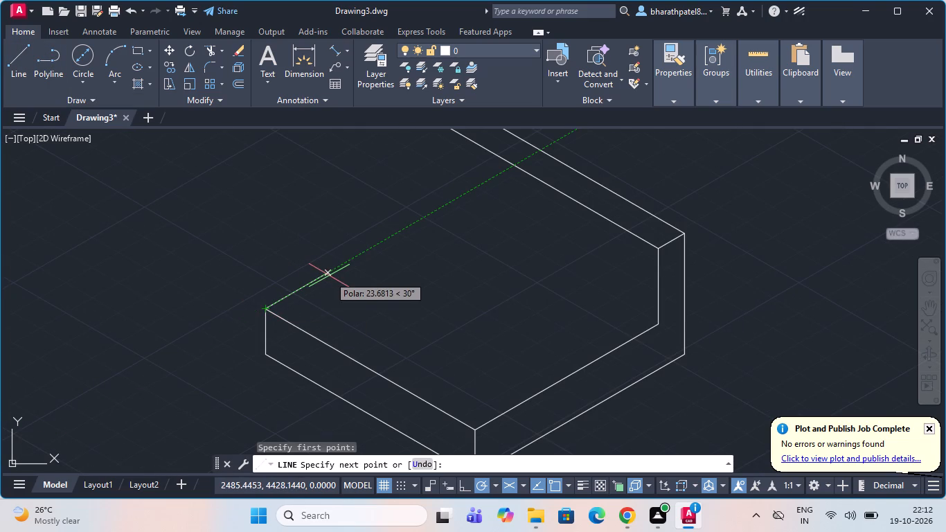
{"action": "key", "text": "2"}
{"action": "key", "text": "0"}
{"action": "key", "text": "Return"}
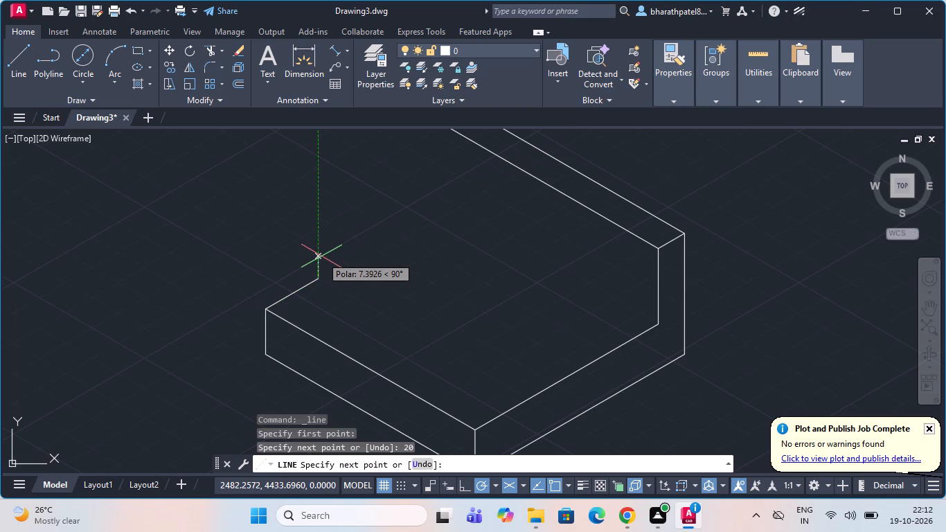
{"action": "key", "text": "Escape"}
From the upright wall's inner top corner, draw a line 15 units at 150°, continuing straight down to about the inner bottom corner's level.
{"action": "scroll", "coordinate": [323, 262], "scroll_direction": "down", "scroll_amount": 2}
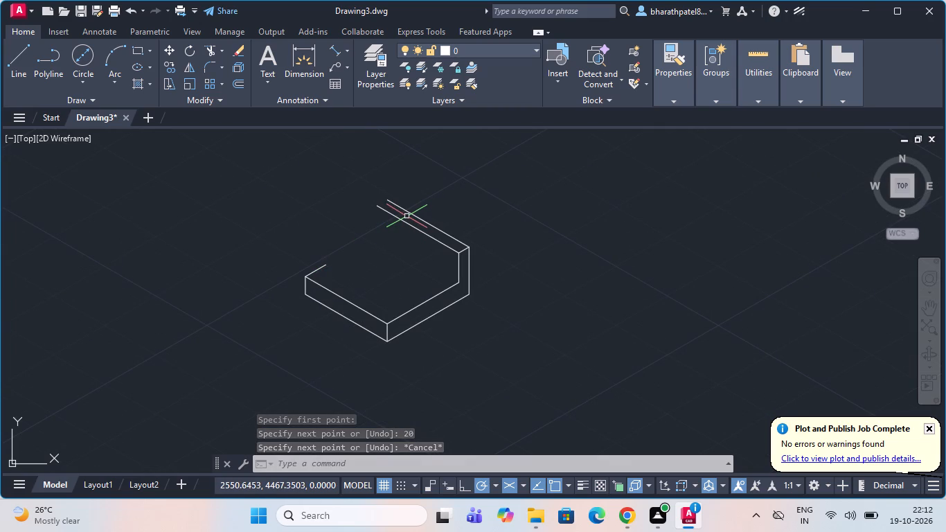
{"action": "left_click", "coordinate": [22, 67]}
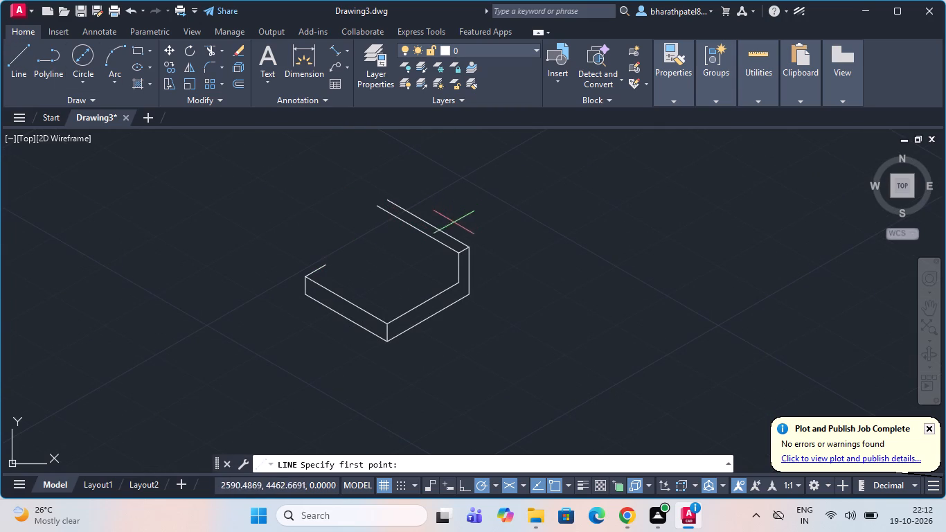
{"action": "scroll", "coordinate": [452, 226], "scroll_direction": "up", "scroll_amount": 2}
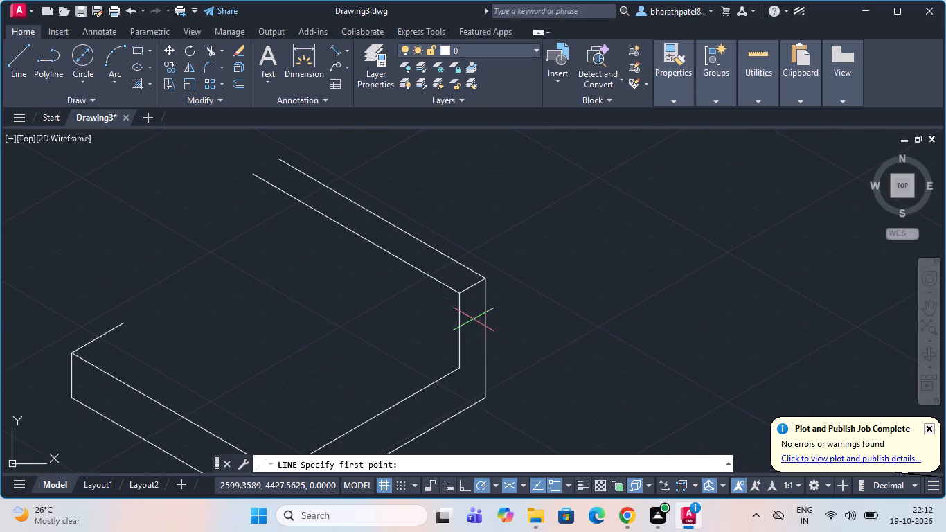
{"action": "left_click", "coordinate": [456, 296]}
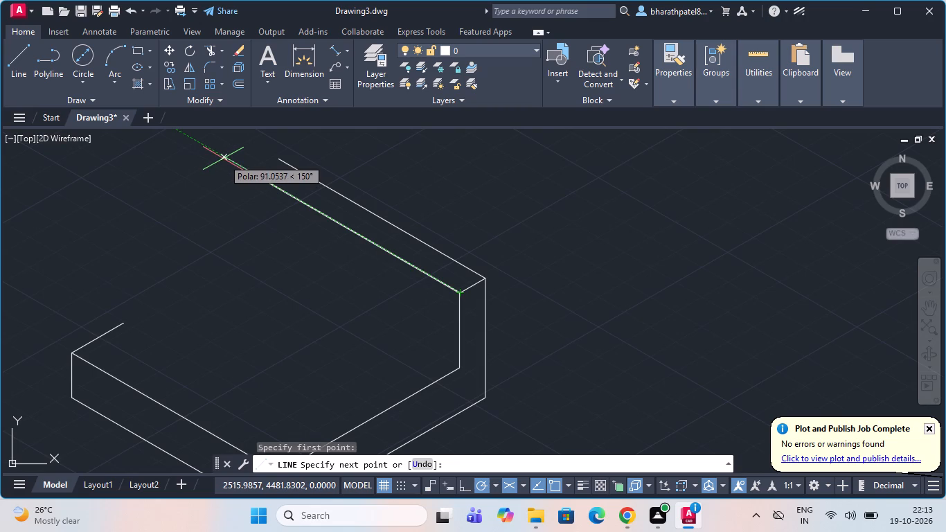
{"action": "type", "text": "15"}
{"action": "key", "text": "Return"}
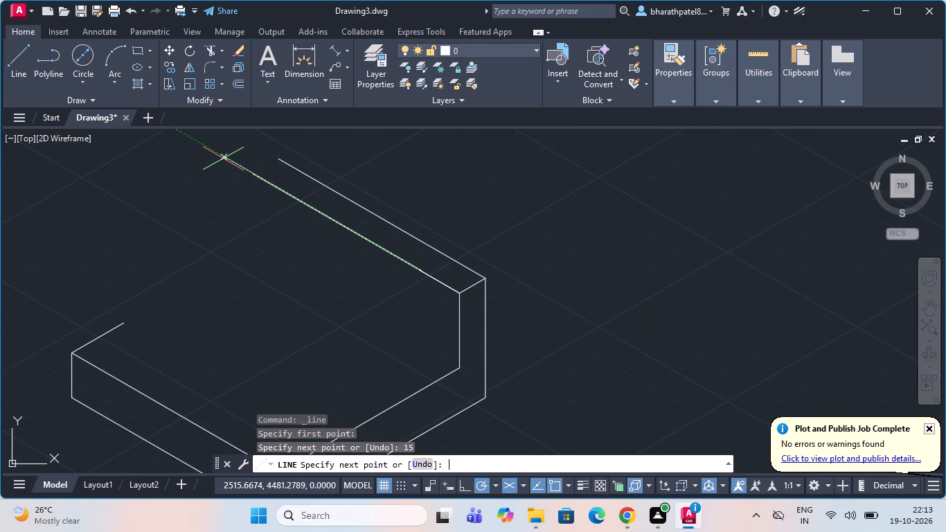
{"action": "left_click", "coordinate": [421, 369]}
{"action": "key", "text": "Escape"}
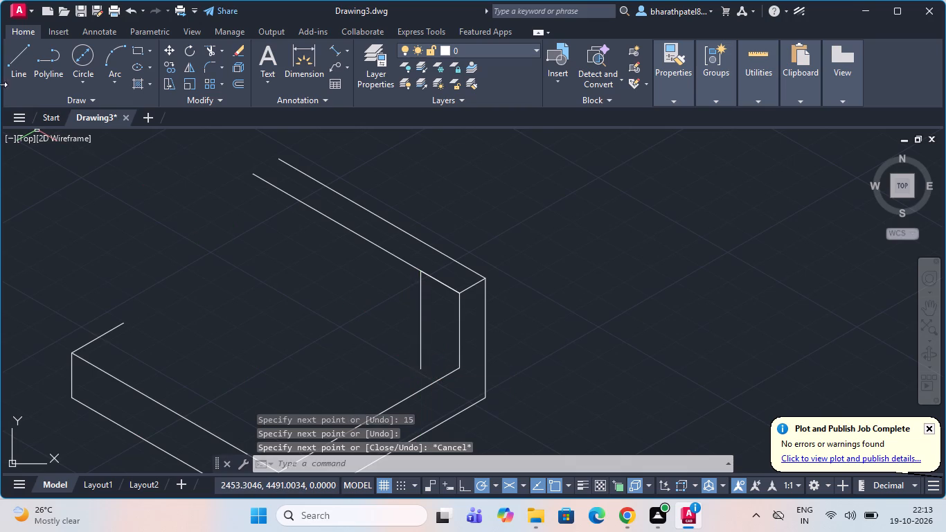
From the inner bottom corner where the wall meets the base, draw a line 15 units long at 150°.
{"action": "left_click", "coordinate": [19, 48]}
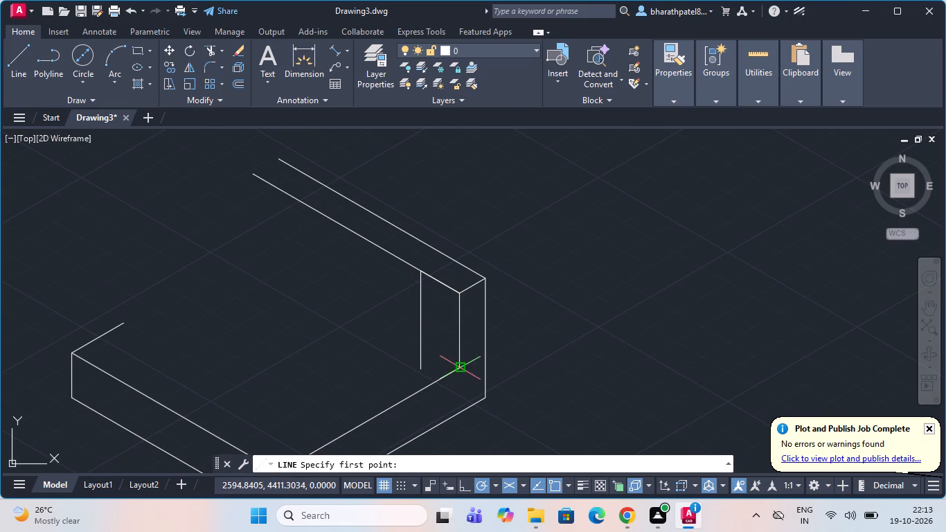
{"action": "left_click", "coordinate": [461, 364]}
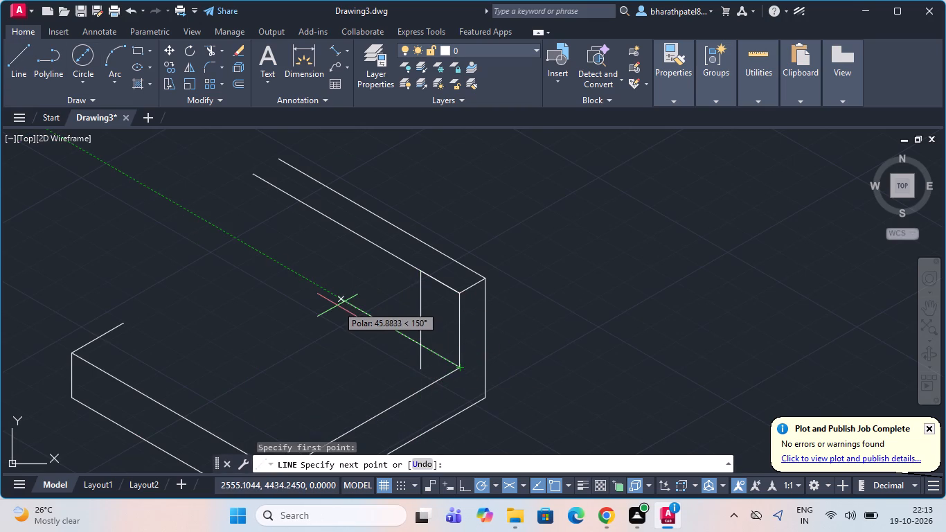
{"action": "type", "text": "15"}
{"action": "key", "text": "Return"}
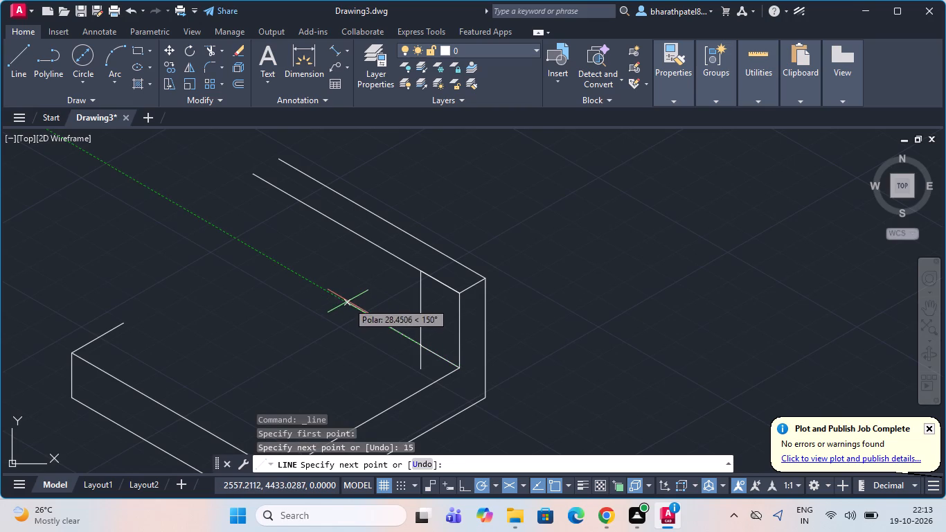
{"action": "key", "text": "Escape"}
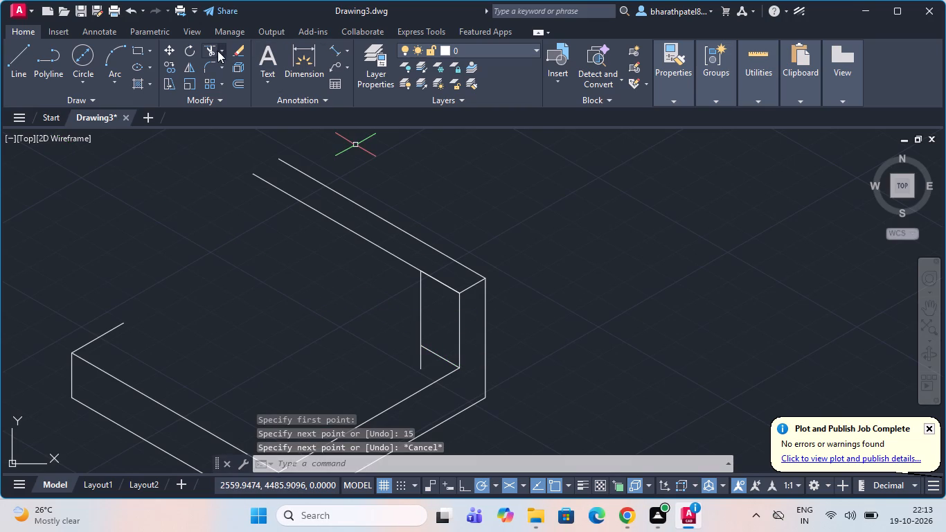
Trim the vertical line's overhang below the 15-unit line at the foot of the wall.
{"action": "left_click", "coordinate": [213, 51]}
{"action": "scroll", "coordinate": [394, 324], "scroll_direction": "up", "scroll_amount": 4}
{"action": "scroll", "coordinate": [458, 290], "scroll_direction": "down", "scroll_amount": 4}
{"action": "scroll", "coordinate": [479, 358], "scroll_direction": "up", "scroll_amount": 3}
{"action": "left_click_drag", "start_coordinate": [484, 243], "coordinate": [427, 243]}
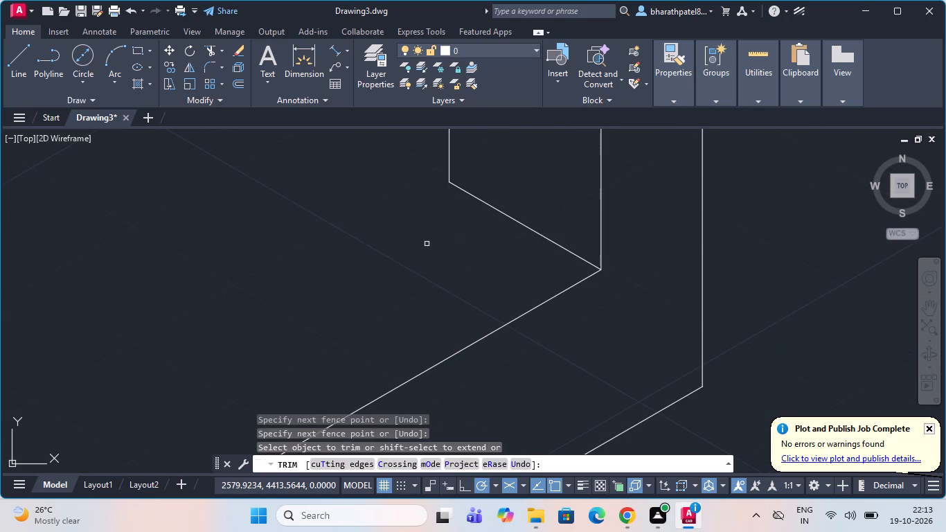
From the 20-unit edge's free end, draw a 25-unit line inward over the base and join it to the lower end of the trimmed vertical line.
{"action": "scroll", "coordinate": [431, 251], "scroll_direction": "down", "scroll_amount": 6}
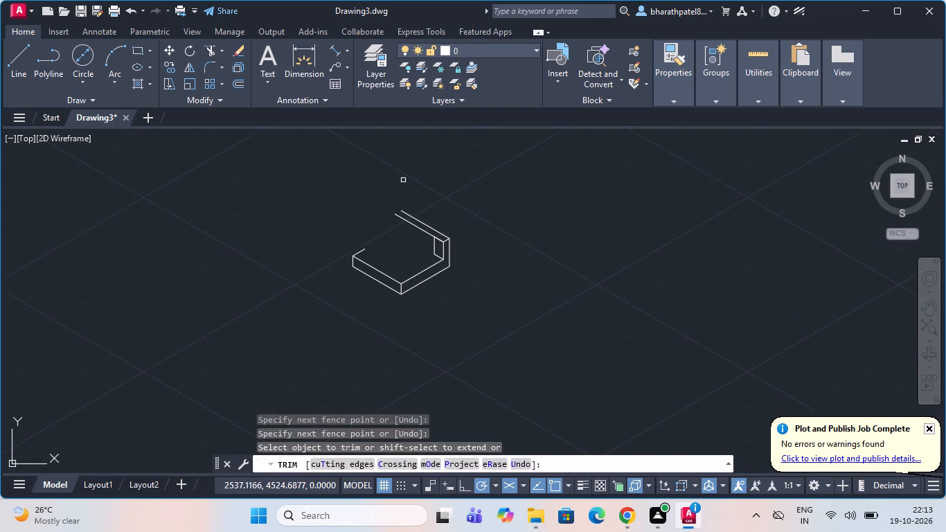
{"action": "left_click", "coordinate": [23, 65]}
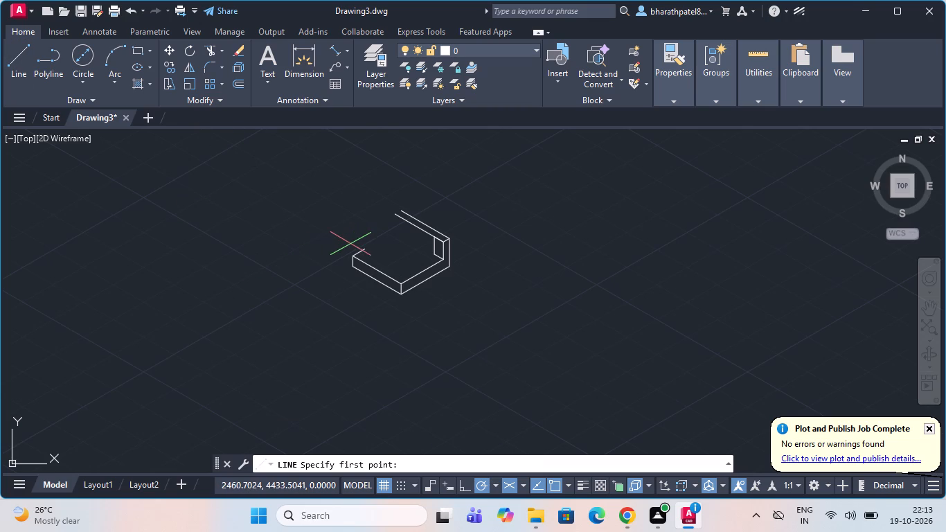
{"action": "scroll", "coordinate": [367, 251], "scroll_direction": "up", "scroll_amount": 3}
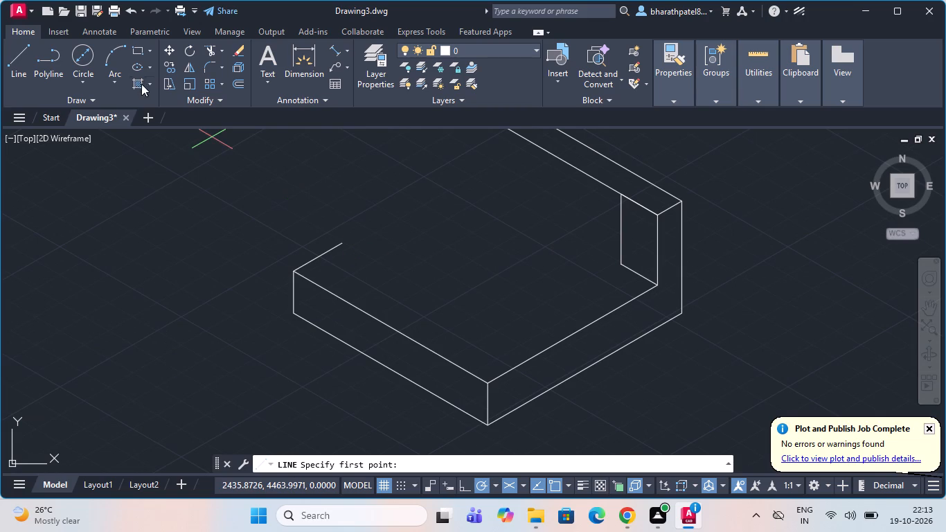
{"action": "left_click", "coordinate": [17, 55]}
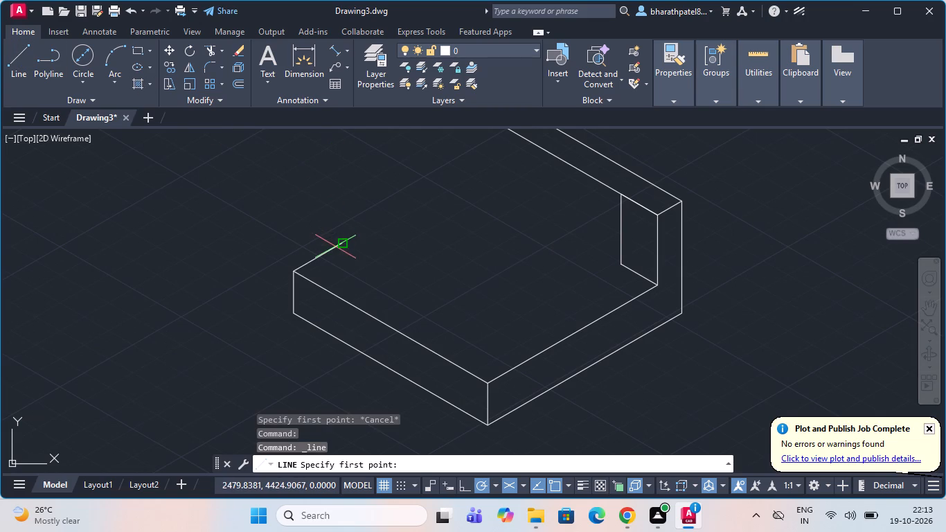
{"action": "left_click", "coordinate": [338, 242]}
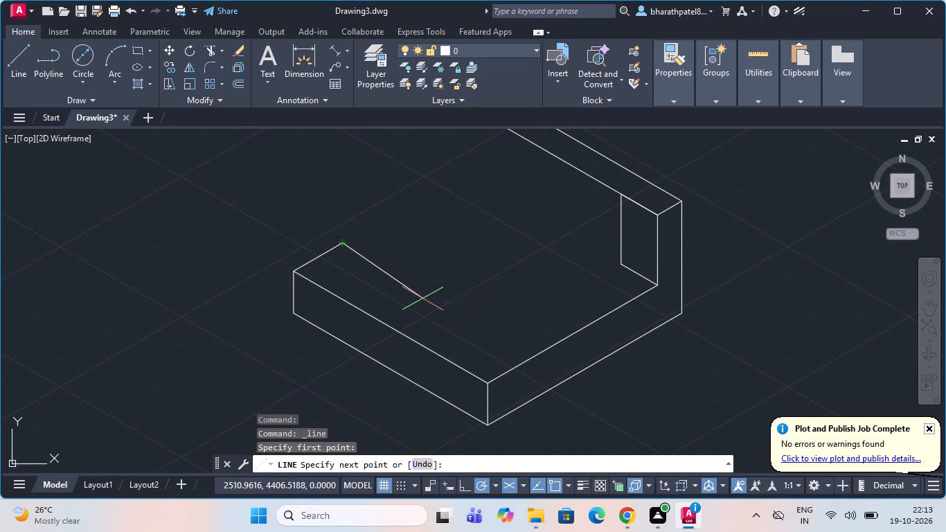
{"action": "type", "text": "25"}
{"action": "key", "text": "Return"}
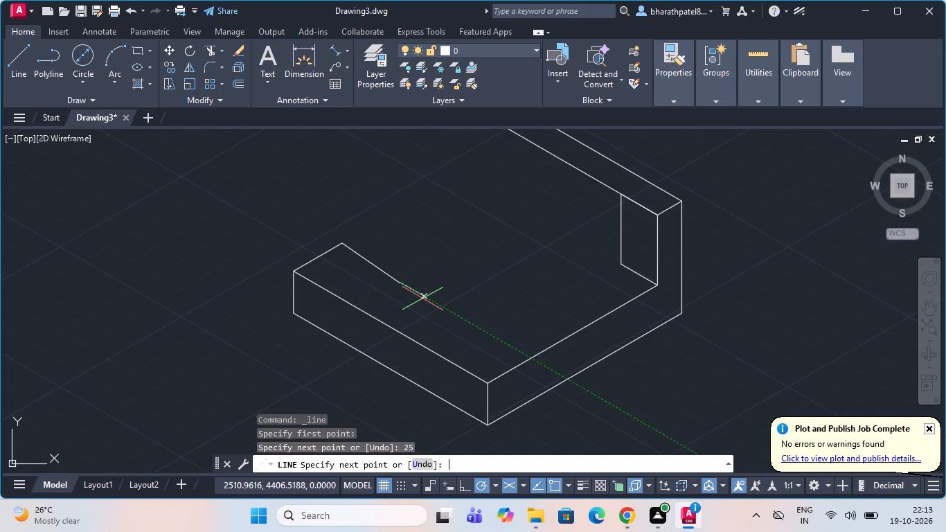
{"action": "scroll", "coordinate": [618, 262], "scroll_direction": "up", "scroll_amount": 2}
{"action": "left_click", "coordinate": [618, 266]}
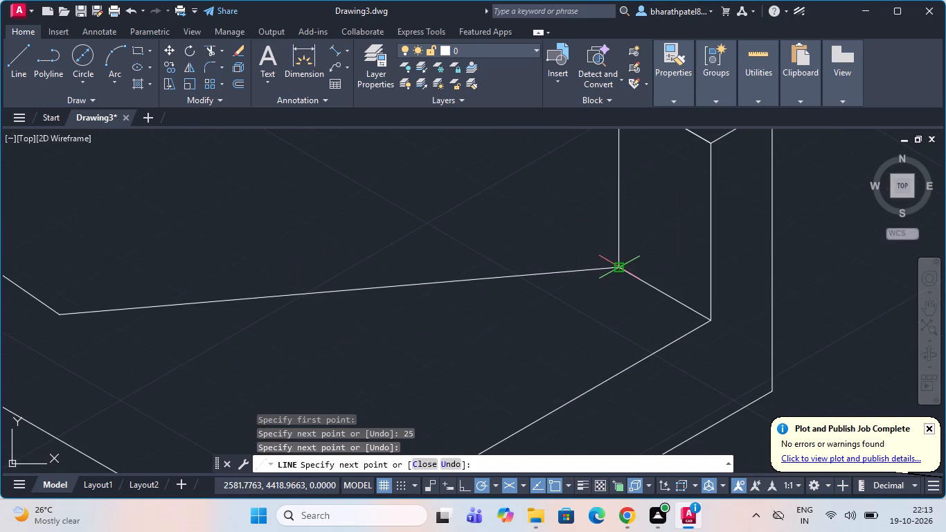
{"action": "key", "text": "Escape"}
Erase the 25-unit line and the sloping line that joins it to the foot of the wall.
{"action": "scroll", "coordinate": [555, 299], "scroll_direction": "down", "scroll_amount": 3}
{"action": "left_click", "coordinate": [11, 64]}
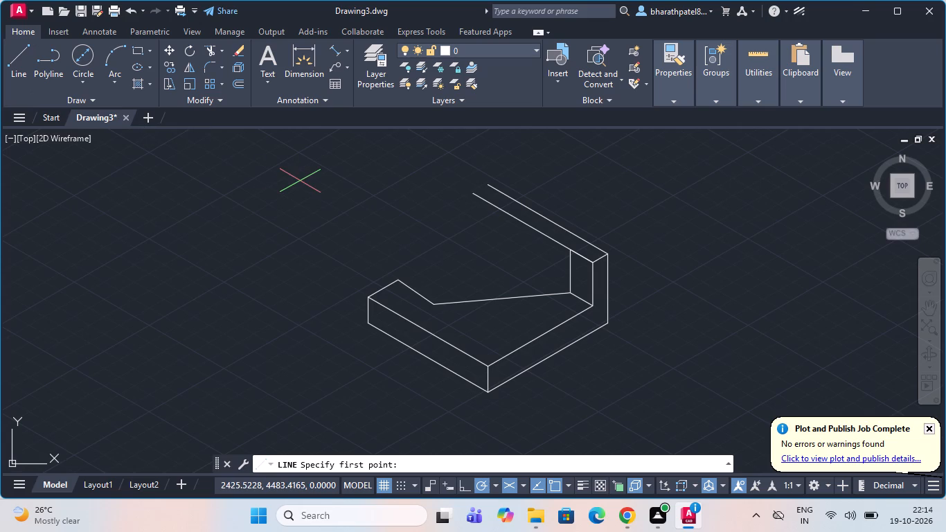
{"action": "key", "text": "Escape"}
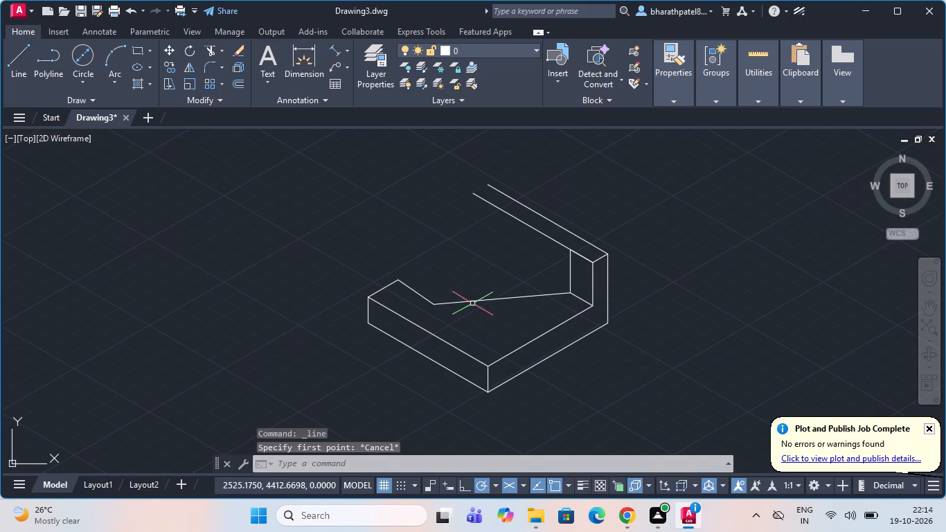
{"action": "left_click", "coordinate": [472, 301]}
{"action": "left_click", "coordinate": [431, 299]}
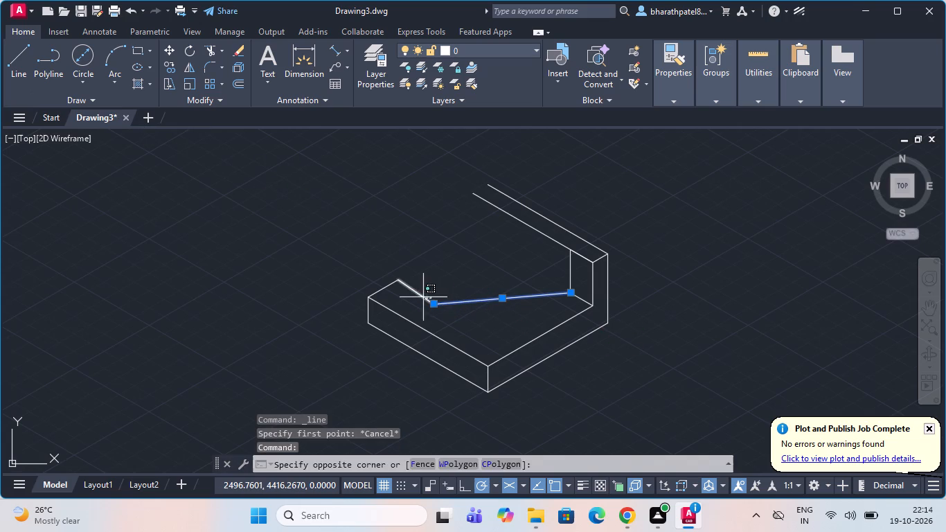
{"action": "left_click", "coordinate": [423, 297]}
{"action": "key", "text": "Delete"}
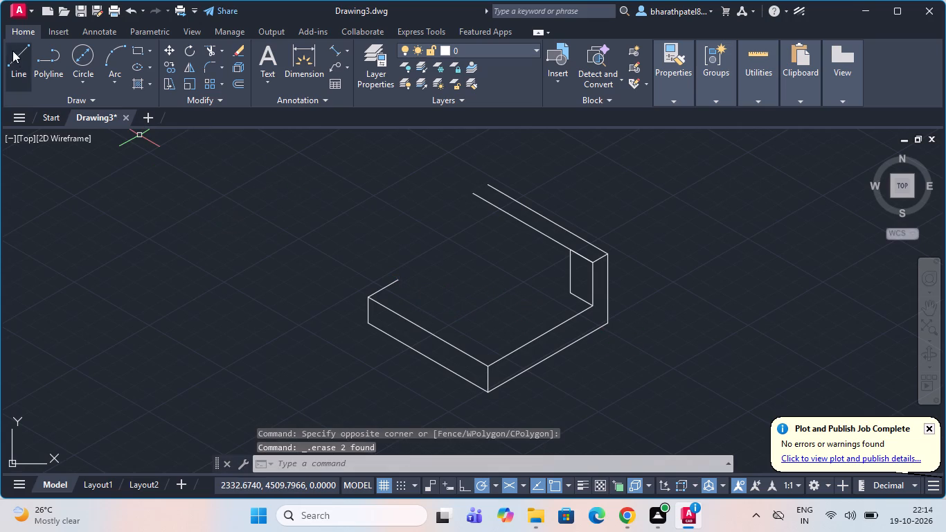
From the 20-unit edge's free end, draw a line 25 units at 330° and join it to the lower end of the trimmed vertical line.
{"action": "left_click", "coordinate": [10, 47]}
{"action": "scroll", "coordinate": [405, 262], "scroll_direction": "up", "scroll_amount": 1}
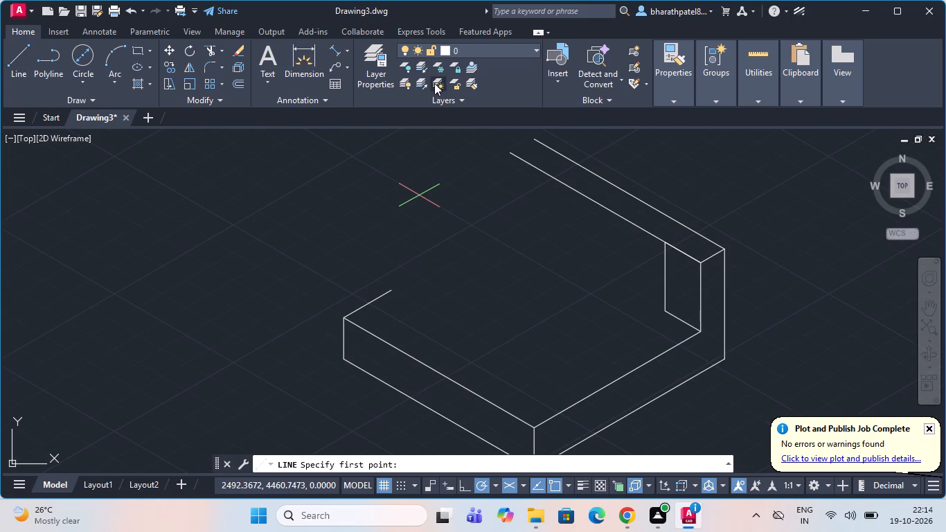
{"action": "left_click", "coordinate": [21, 59]}
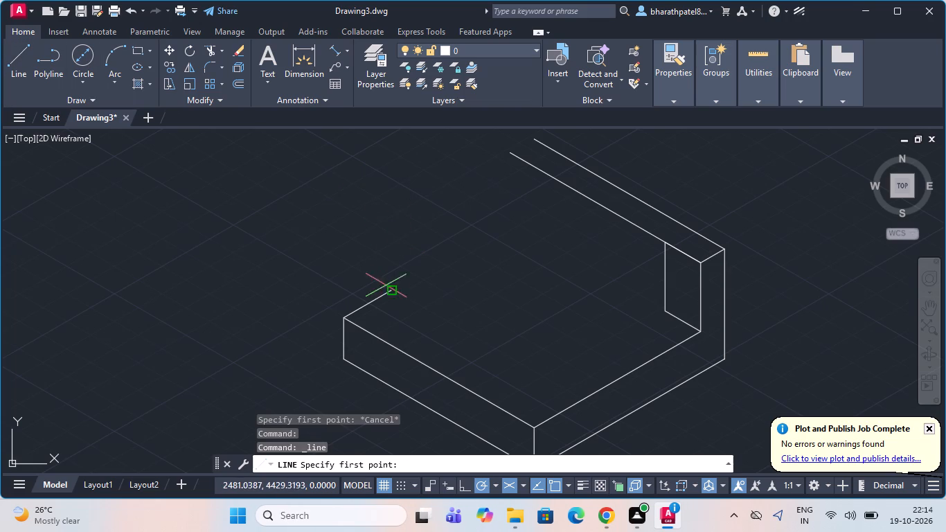
{"action": "left_click", "coordinate": [392, 291]}
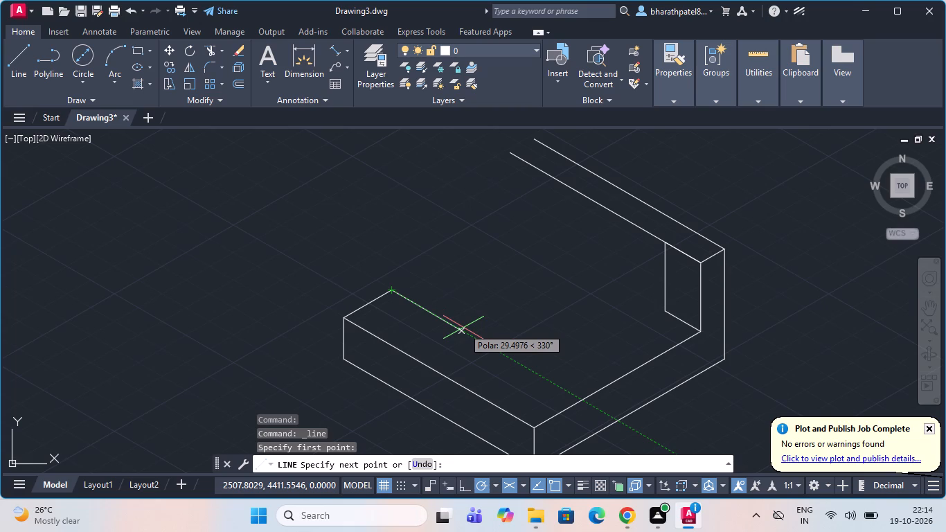
{"action": "type", "text": "25"}
{"action": "key", "text": "Return"}
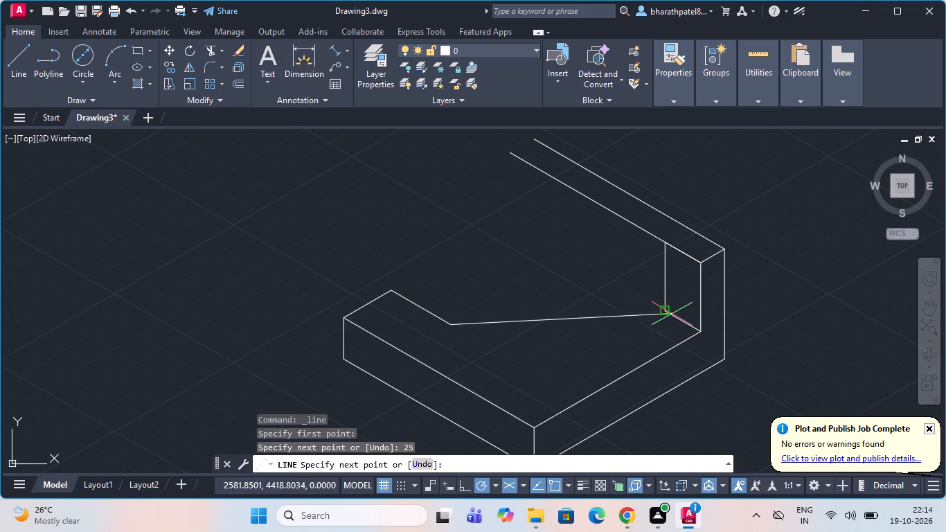
{"action": "scroll", "coordinate": [671, 314], "scroll_direction": "up", "scroll_amount": 2}
{"action": "left_click", "coordinate": [645, 310]}
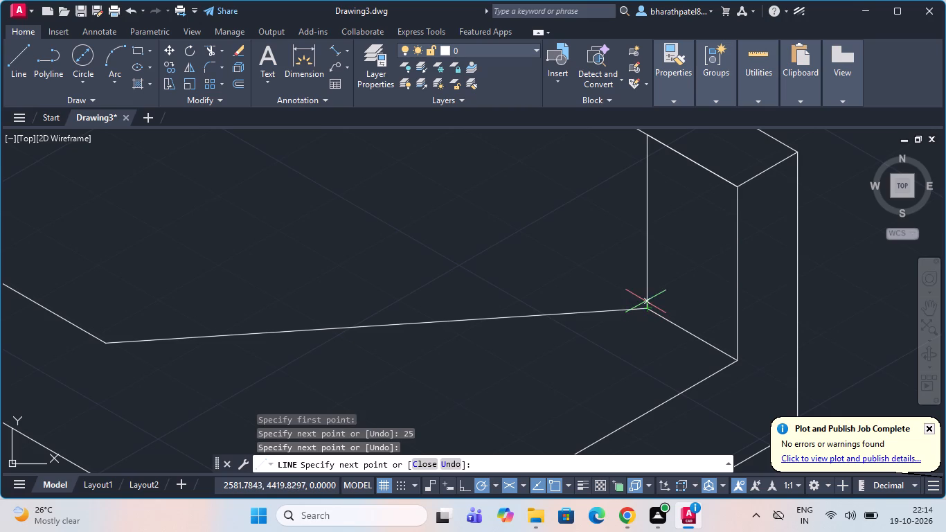
{"action": "key", "text": "Escape"}
{"action": "scroll", "coordinate": [643, 305], "scroll_direction": "down", "scroll_amount": 4}
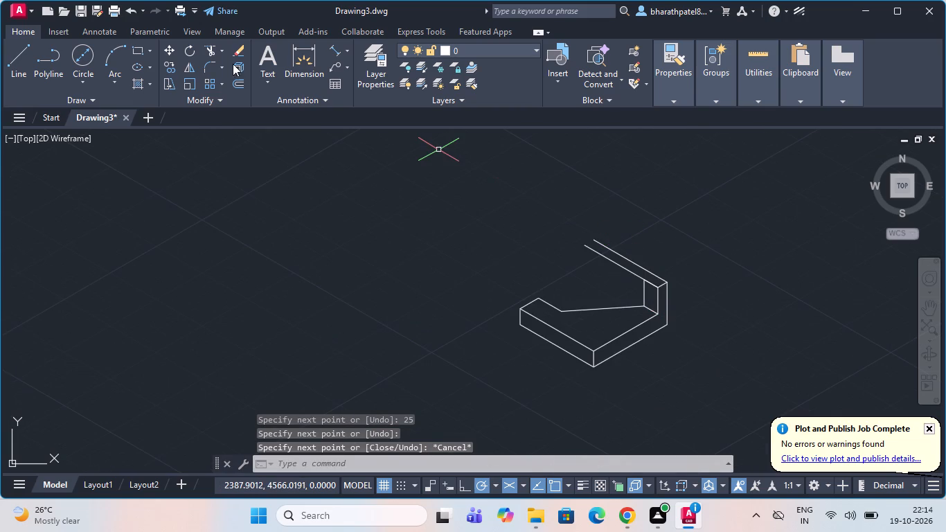
From the free end of the wall's outer top edge, draw 25 units along that edge, continuing about 54 units at 210°.
{"action": "left_click", "coordinate": [13, 48]}
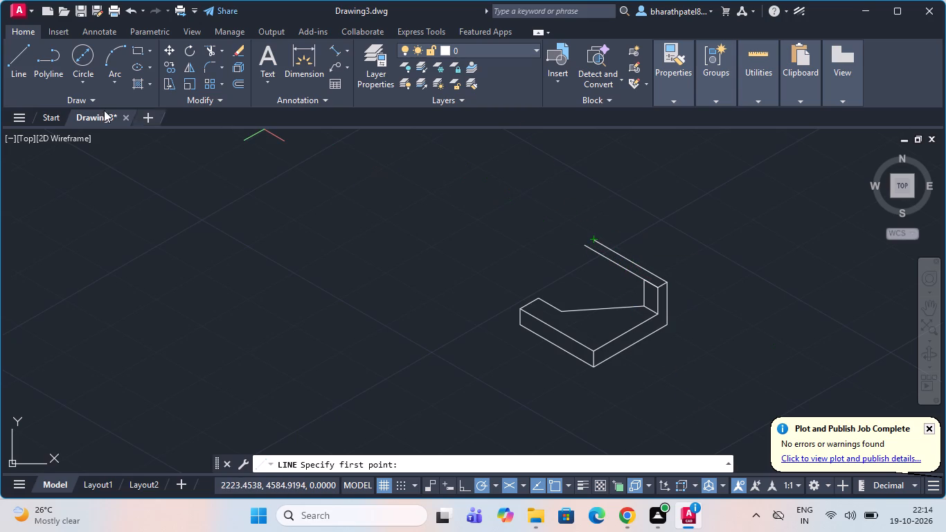
{"action": "left_click", "coordinate": [16, 55]}
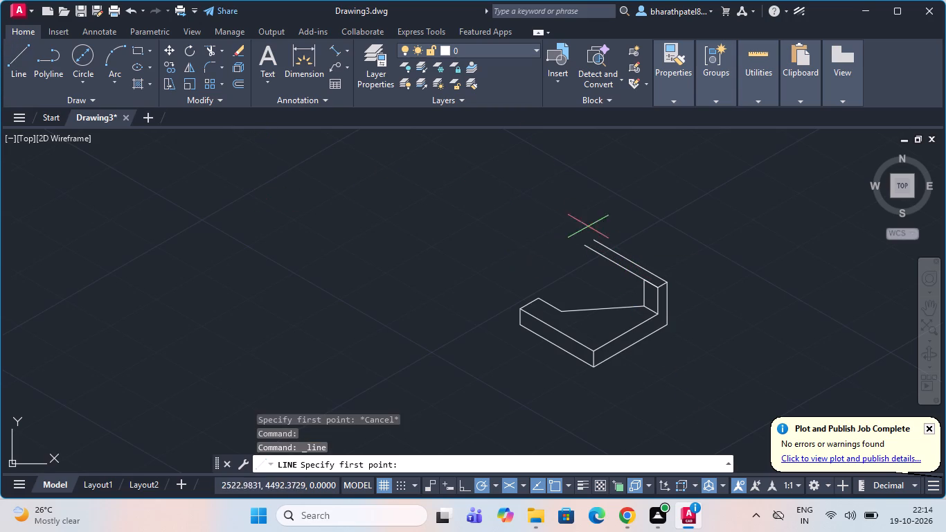
{"action": "scroll", "coordinate": [618, 222], "scroll_direction": "up", "scroll_amount": 3}
{"action": "scroll", "coordinate": [618, 222], "scroll_direction": "down", "scroll_amount": 2}
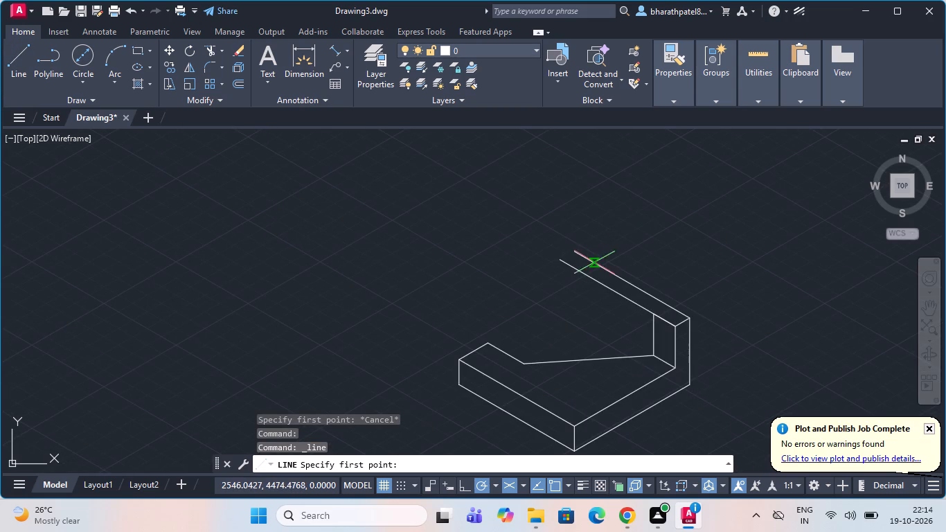
{"action": "scroll", "coordinate": [587, 254], "scroll_direction": "up", "scroll_amount": 3}
{"action": "left_click", "coordinate": [523, 242]}
{"action": "scroll", "coordinate": [523, 242], "scroll_direction": "down", "scroll_amount": 4}
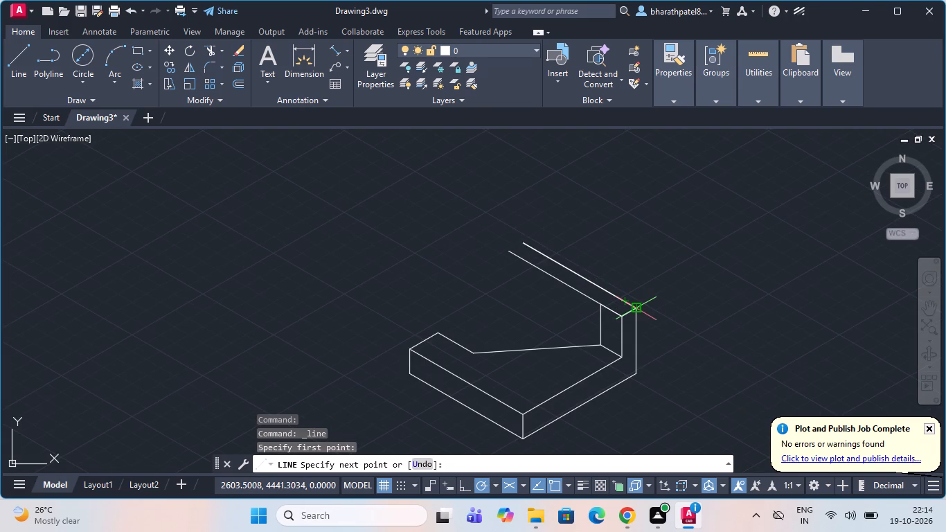
{"action": "type", "text": "25"}
{"action": "key", "text": "Return"}
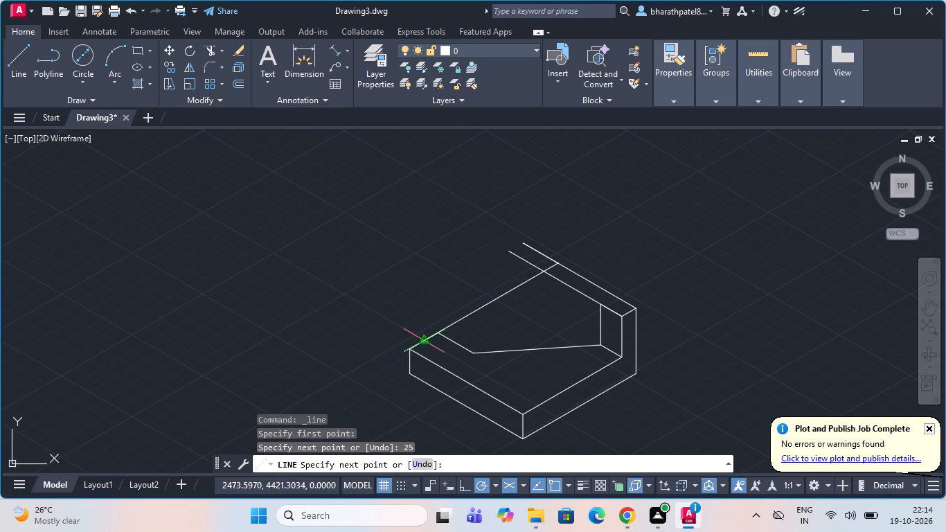
{"action": "scroll", "coordinate": [423, 337], "scroll_direction": "up", "scroll_amount": 2}
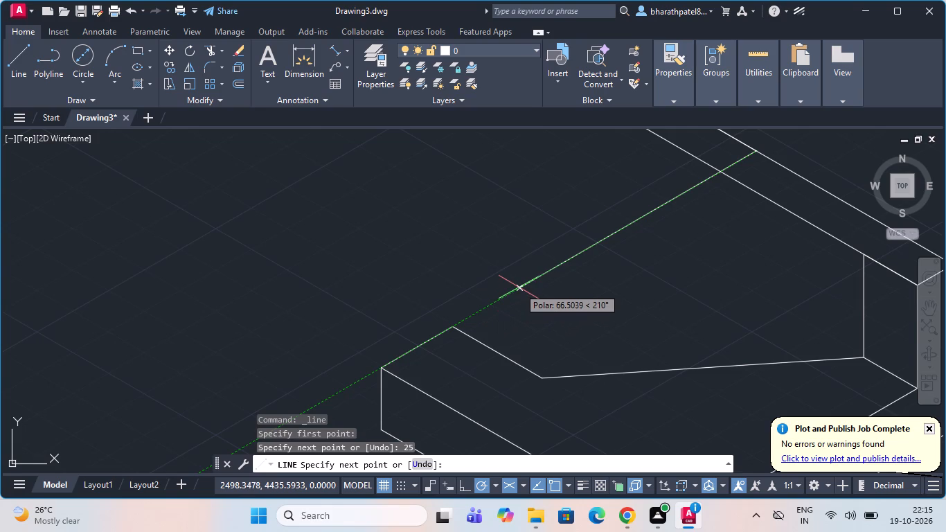
{"action": "left_click", "coordinate": [561, 258]}
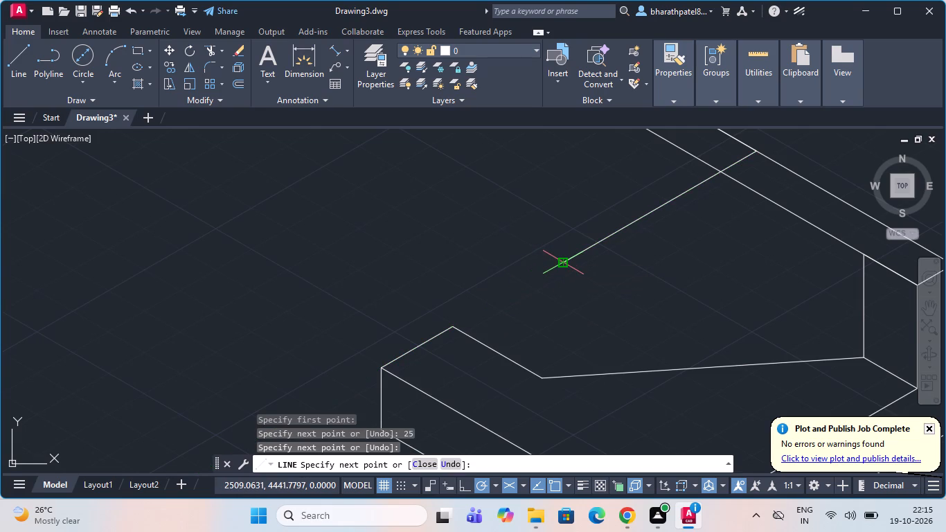
{"action": "key", "text": "Escape"}
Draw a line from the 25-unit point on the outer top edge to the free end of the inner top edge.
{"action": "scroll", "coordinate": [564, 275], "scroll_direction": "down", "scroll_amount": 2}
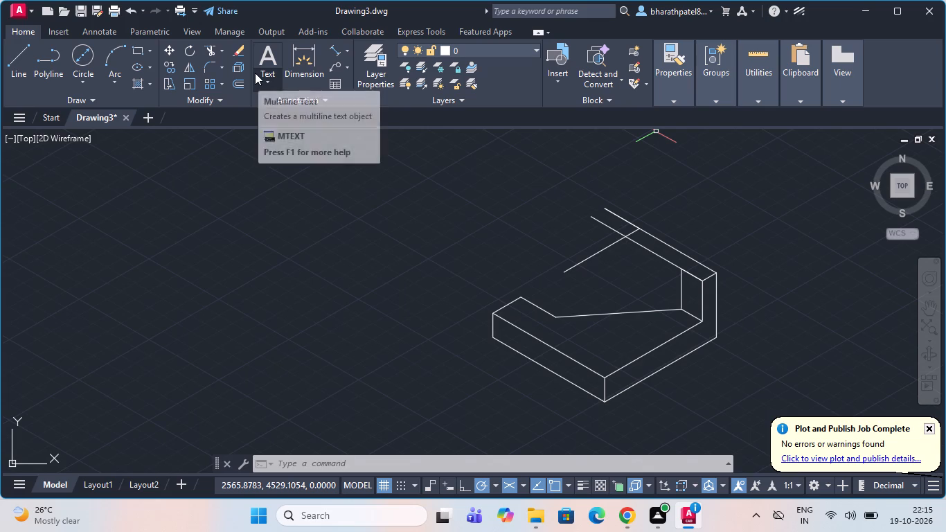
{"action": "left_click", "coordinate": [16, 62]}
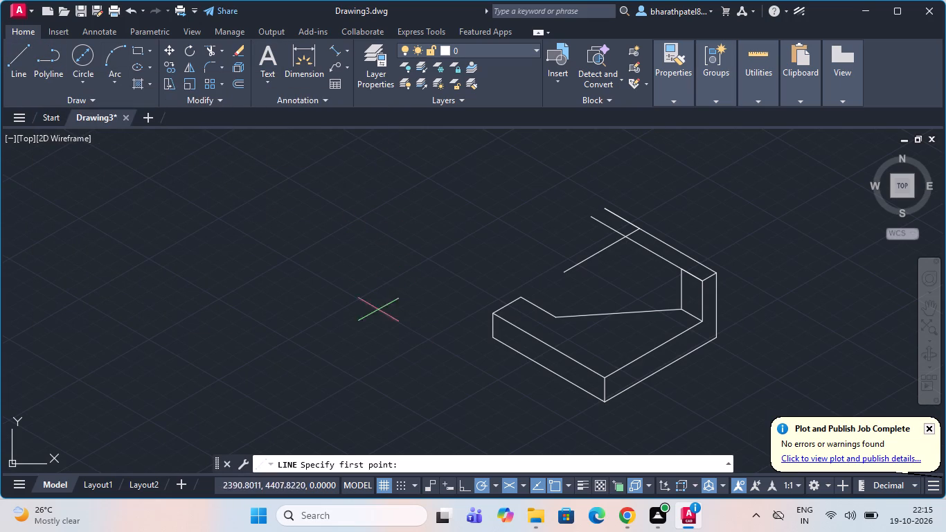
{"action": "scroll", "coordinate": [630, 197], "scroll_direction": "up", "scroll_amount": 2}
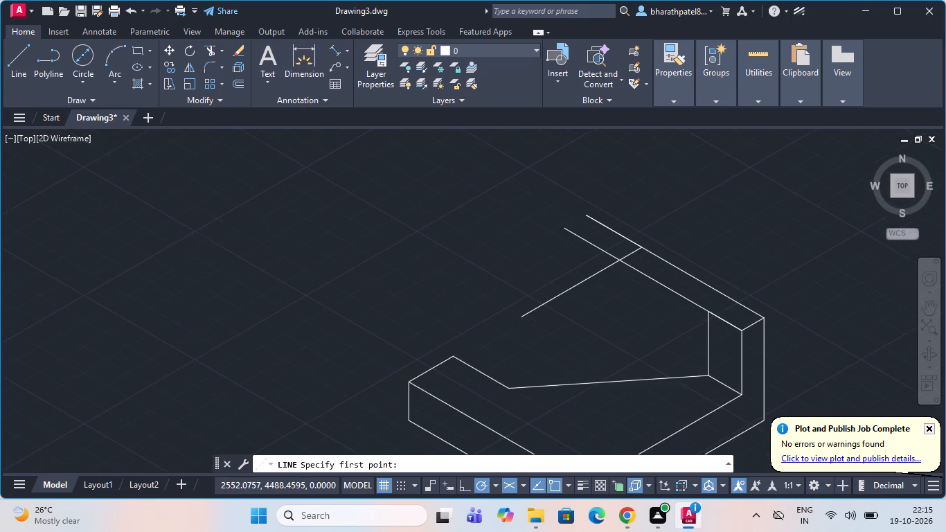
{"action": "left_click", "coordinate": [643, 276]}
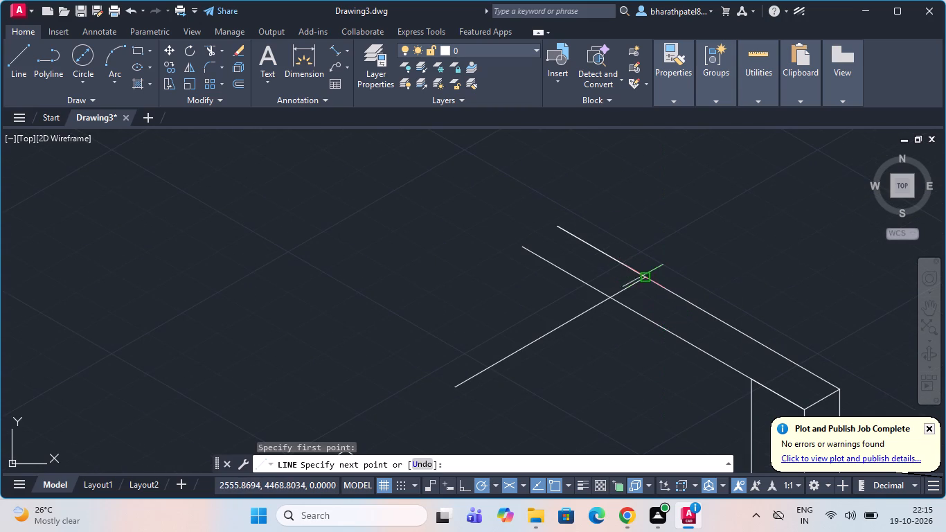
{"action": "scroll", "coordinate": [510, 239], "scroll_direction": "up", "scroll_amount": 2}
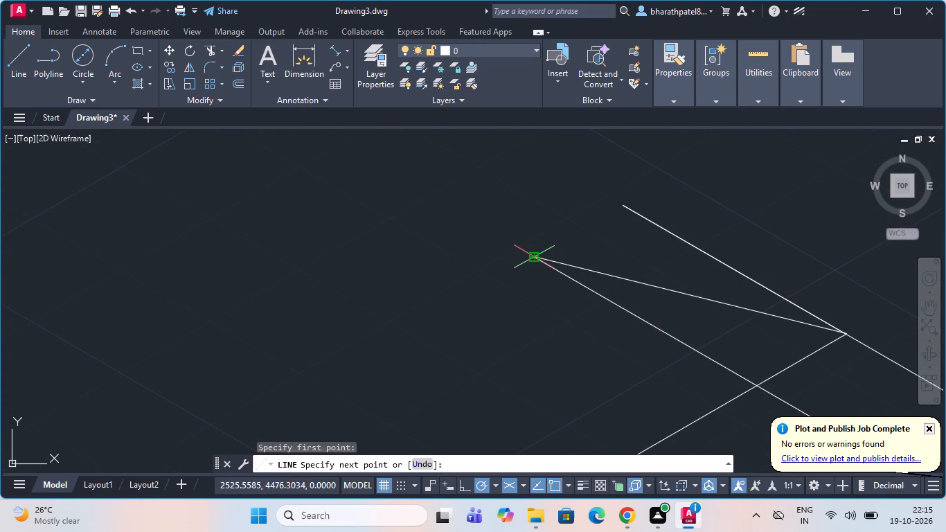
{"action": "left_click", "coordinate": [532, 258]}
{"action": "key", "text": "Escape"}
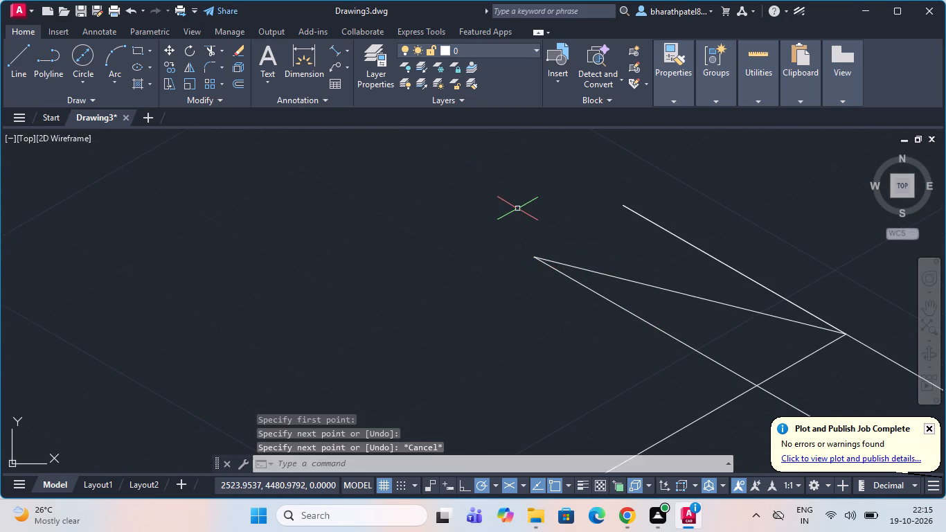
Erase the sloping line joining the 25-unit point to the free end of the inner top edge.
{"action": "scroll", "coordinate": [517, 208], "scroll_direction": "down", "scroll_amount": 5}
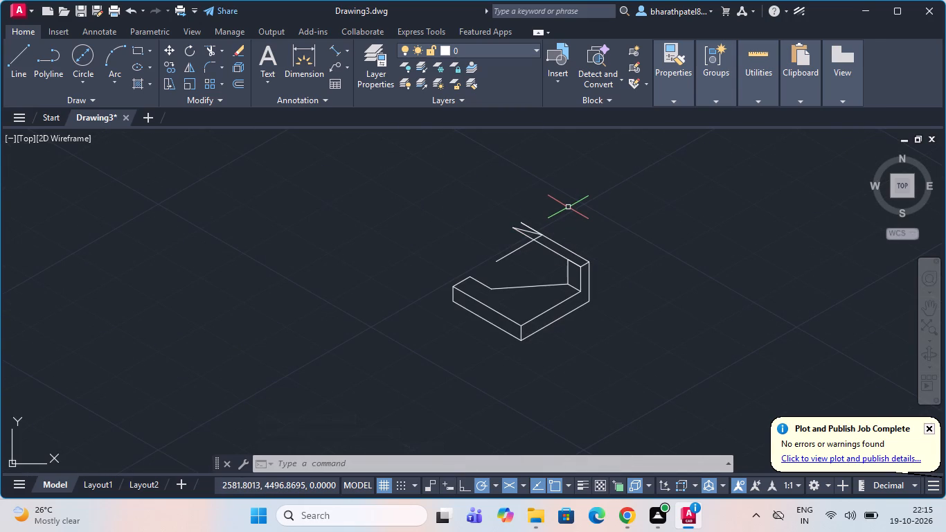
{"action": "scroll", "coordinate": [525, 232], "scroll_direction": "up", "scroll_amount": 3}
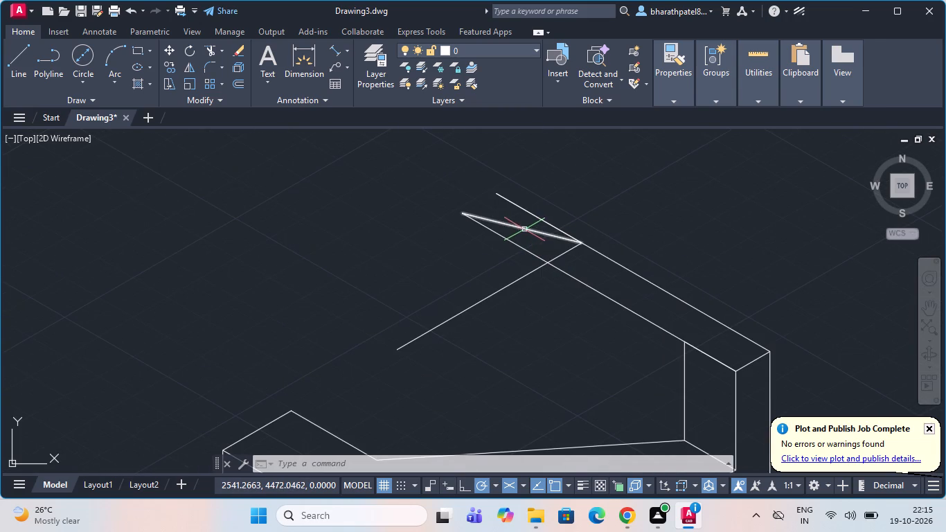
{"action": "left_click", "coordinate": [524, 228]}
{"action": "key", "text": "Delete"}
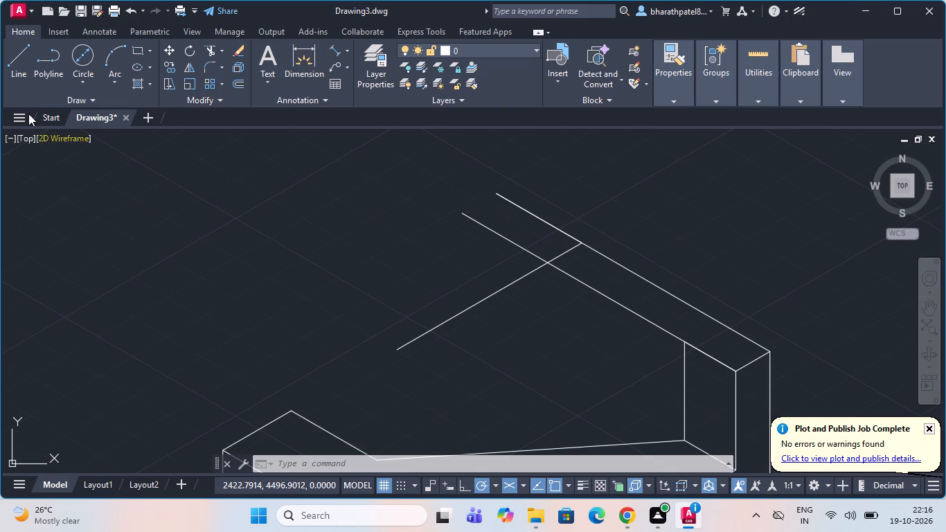
From the 25-unit point on the outer top edge, draw a line about 40 units long at 180°.
{"action": "left_click", "coordinate": [17, 59]}
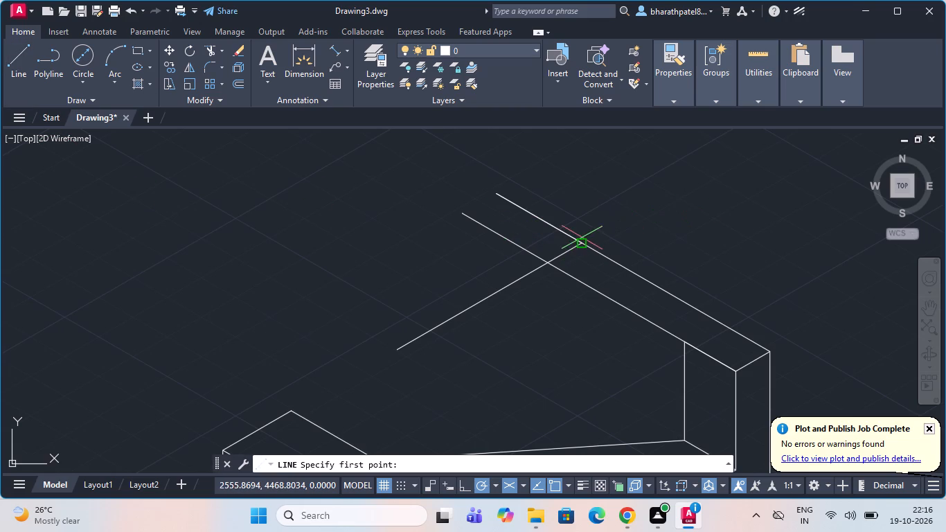
{"action": "left_click", "coordinate": [585, 245]}
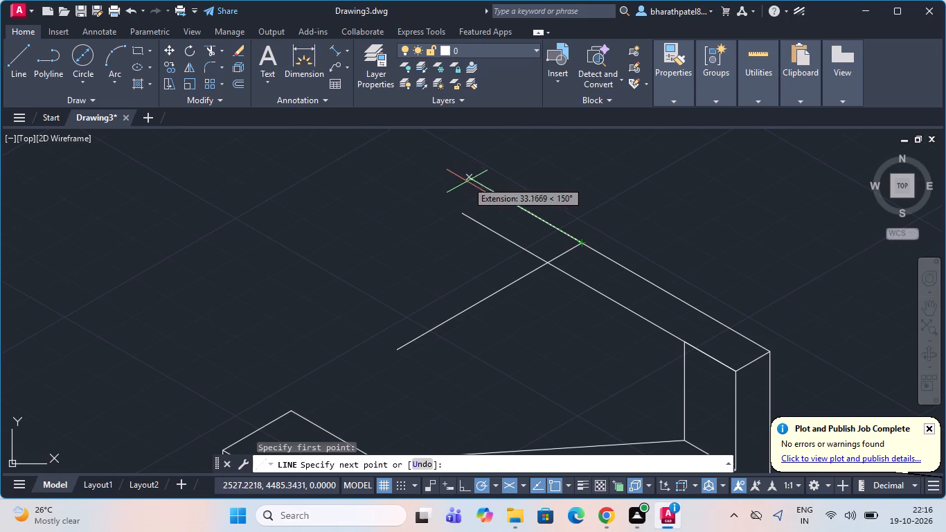
{"action": "left_click", "coordinate": [422, 246]}
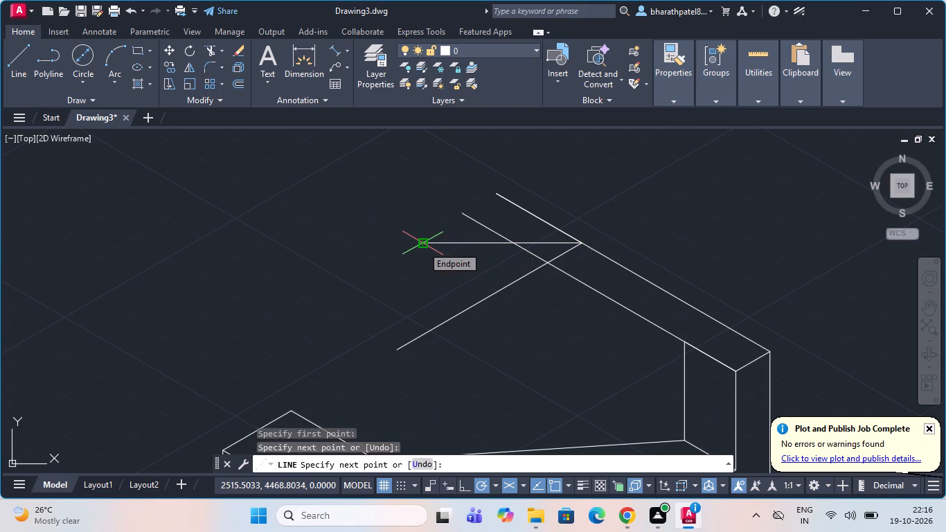
{"action": "key", "text": "Escape"}
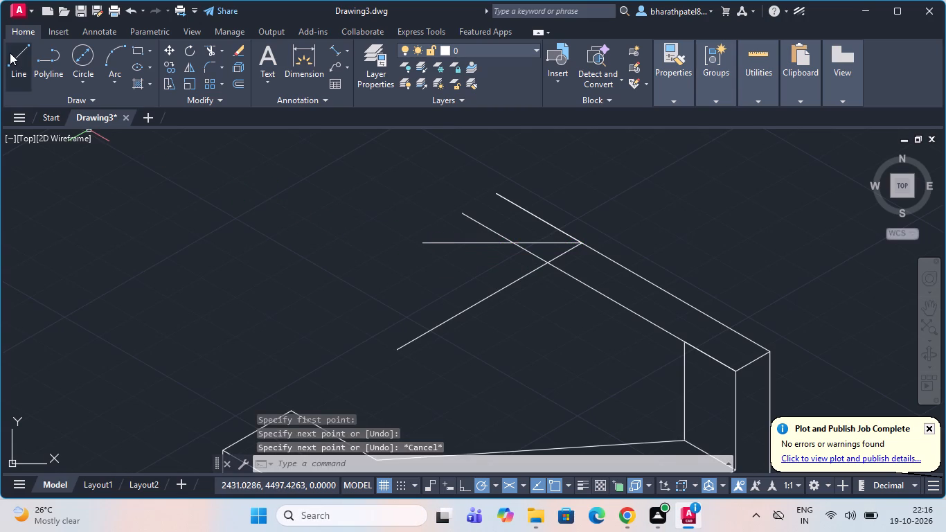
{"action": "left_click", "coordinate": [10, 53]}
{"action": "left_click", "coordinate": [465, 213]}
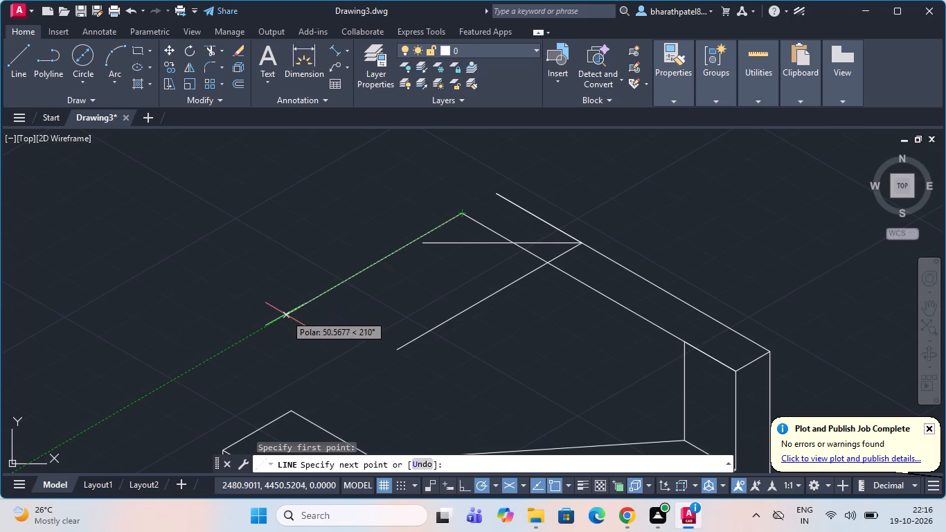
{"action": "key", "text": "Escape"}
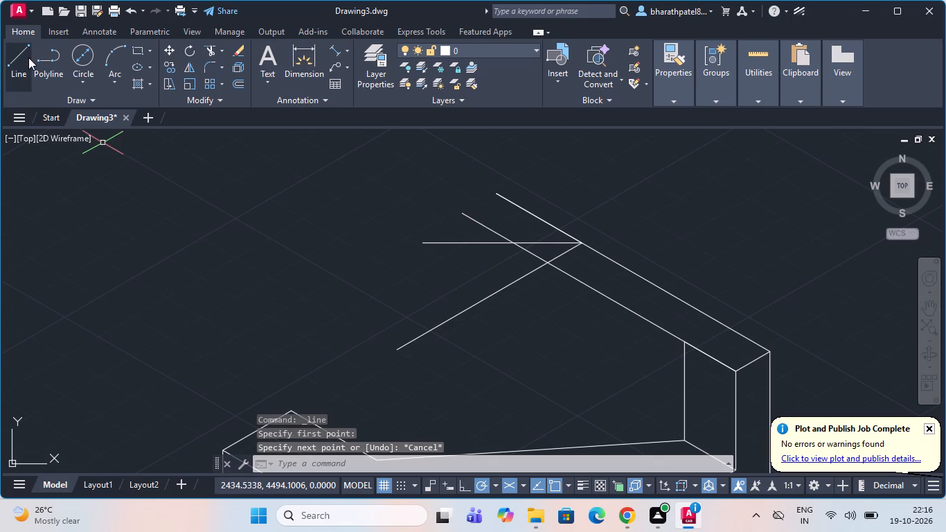
Continue the horizontal line from its free end with another line segment at 180°.
{"action": "left_click", "coordinate": [28, 57]}
{"action": "left_click", "coordinate": [423, 245]}
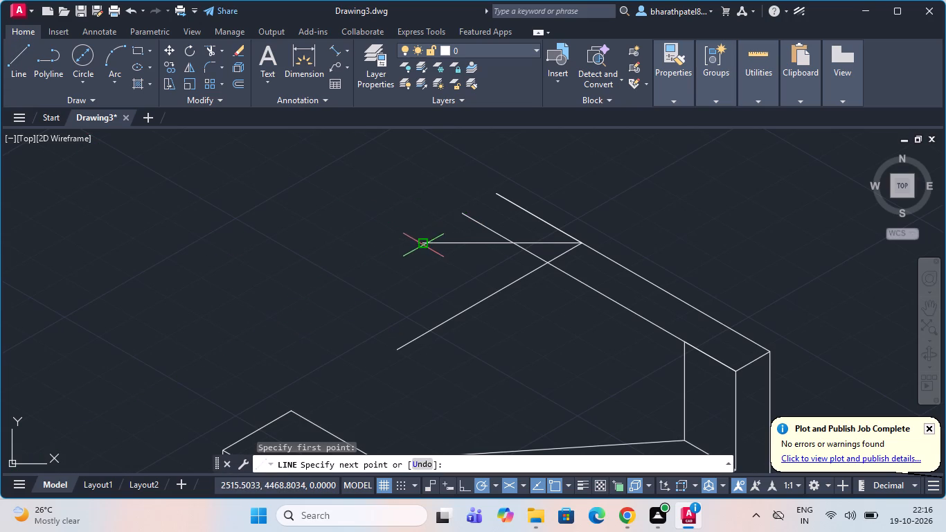
{"action": "left_click", "coordinate": [303, 243]}
{"action": "key", "text": "Escape"}
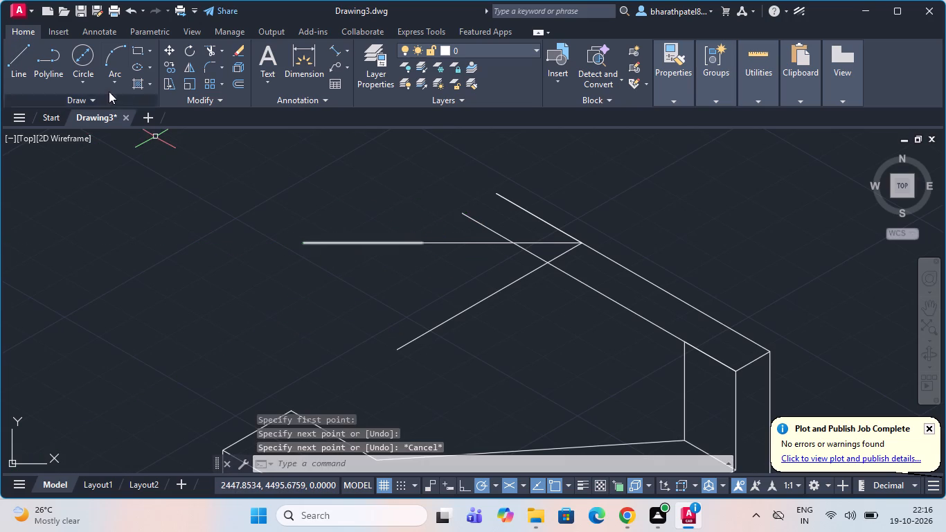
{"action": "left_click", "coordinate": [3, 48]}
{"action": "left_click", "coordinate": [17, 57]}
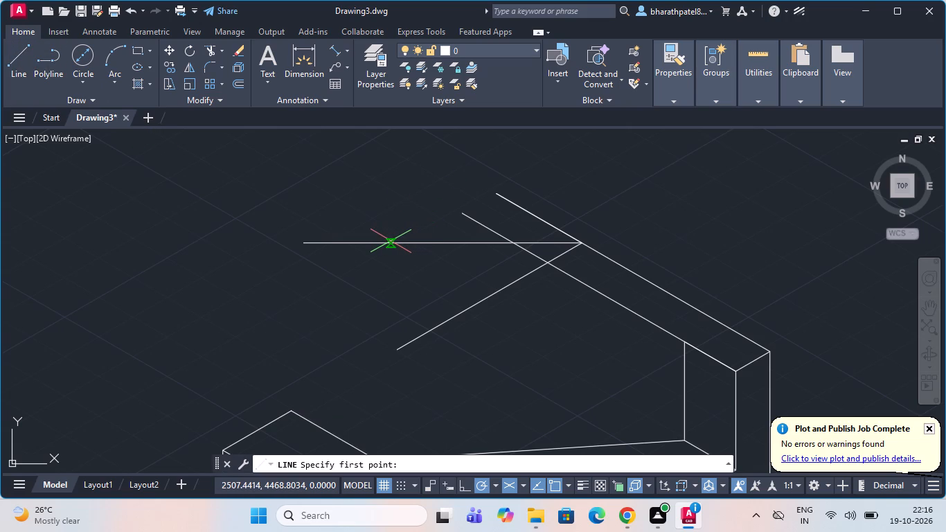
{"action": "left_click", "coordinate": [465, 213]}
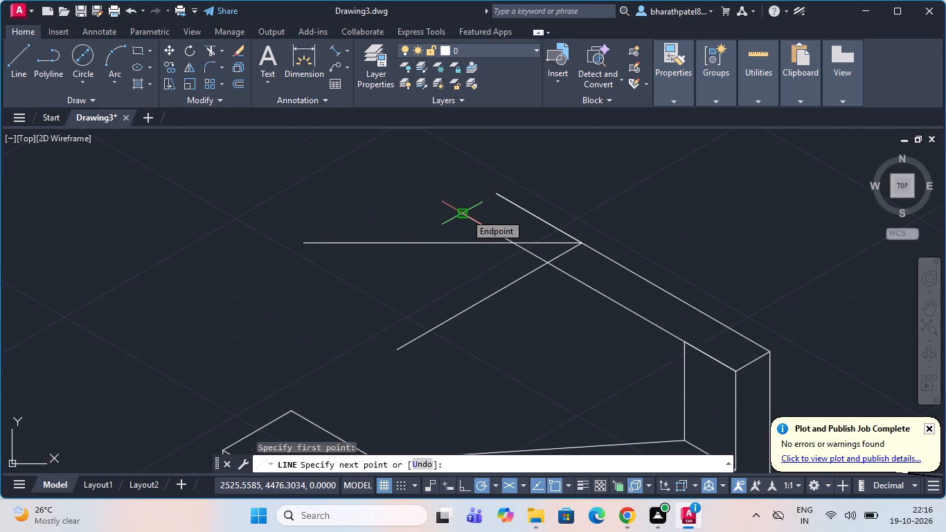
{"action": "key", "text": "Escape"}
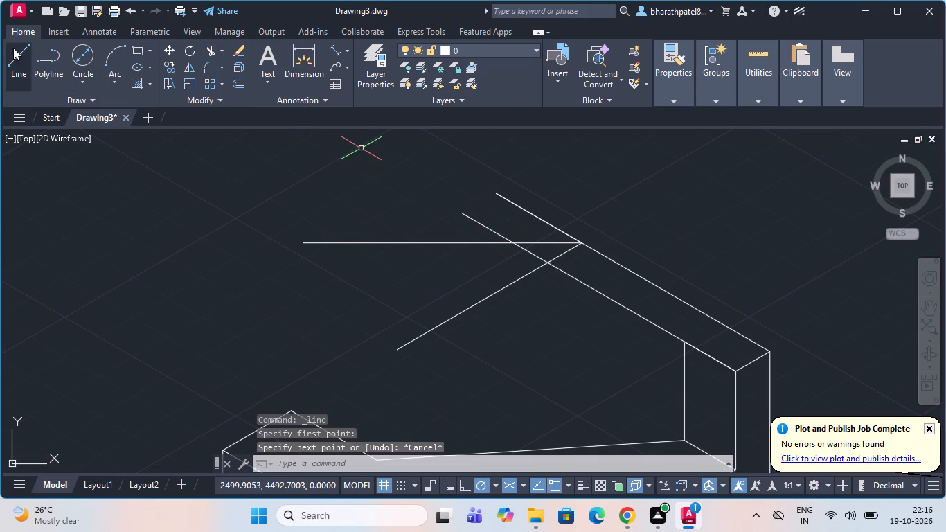
From the free end of the wall's outer top edge, draw a line about 63 units long at 210°.
{"action": "left_click", "coordinate": [16, 48]}
{"action": "left_click", "coordinate": [503, 193]}
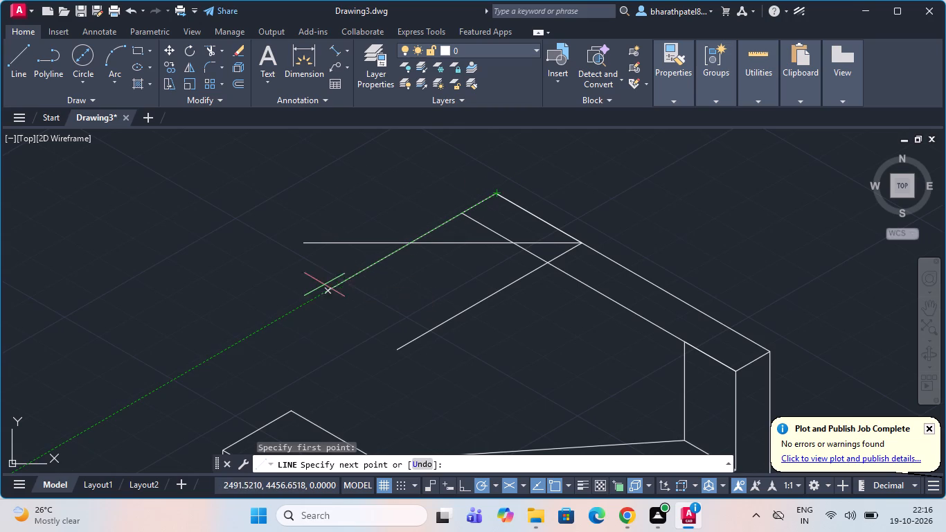
{"action": "scroll", "coordinate": [625, 187], "scroll_direction": "down", "scroll_amount": 2}
{"action": "scroll", "coordinate": [540, 213], "scroll_direction": "up", "scroll_amount": 3}
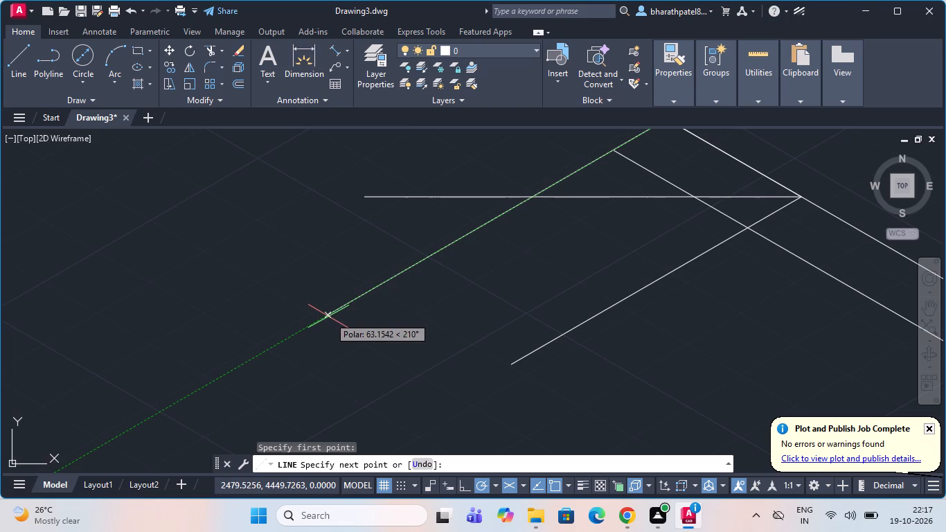
{"action": "left_click", "coordinate": [328, 317]}
{"action": "key", "text": "Escape"}
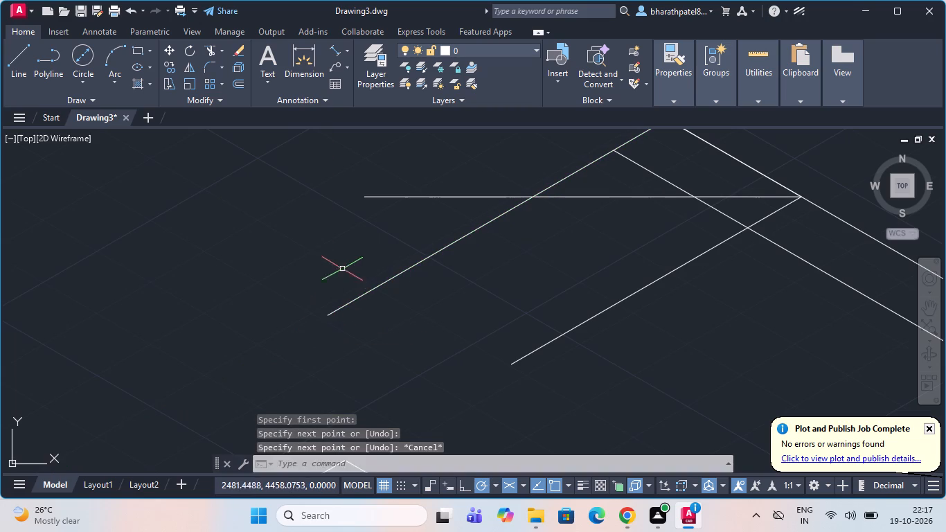
Trim both wall top edges and the outer 210° line back to the horizontal line, and remove the leftover corner segment.
{"action": "scroll", "coordinate": [350, 280], "scroll_direction": "down", "scroll_amount": 4}
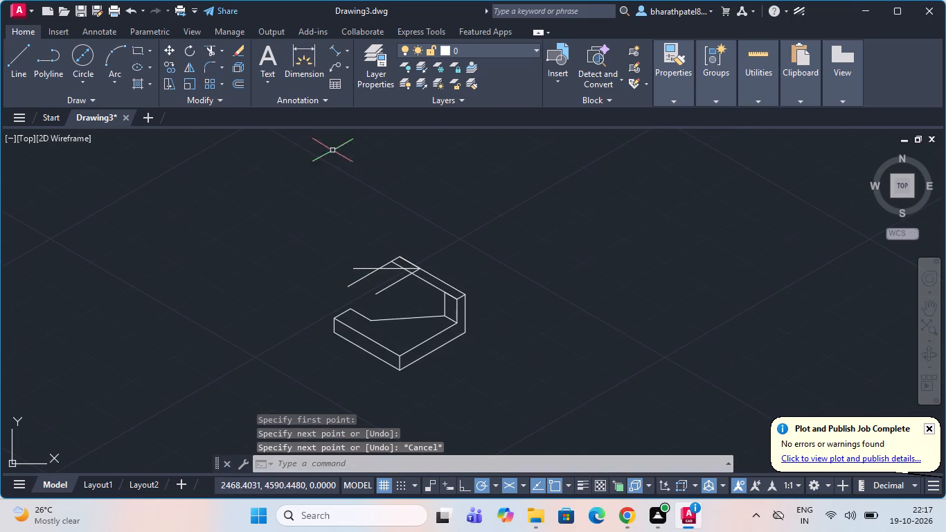
{"action": "left_click", "coordinate": [212, 47]}
{"action": "scroll", "coordinate": [369, 263], "scroll_direction": "up", "scroll_amount": 4}
{"action": "left_click_drag", "start_coordinate": [395, 256], "coordinate": [396, 255]}
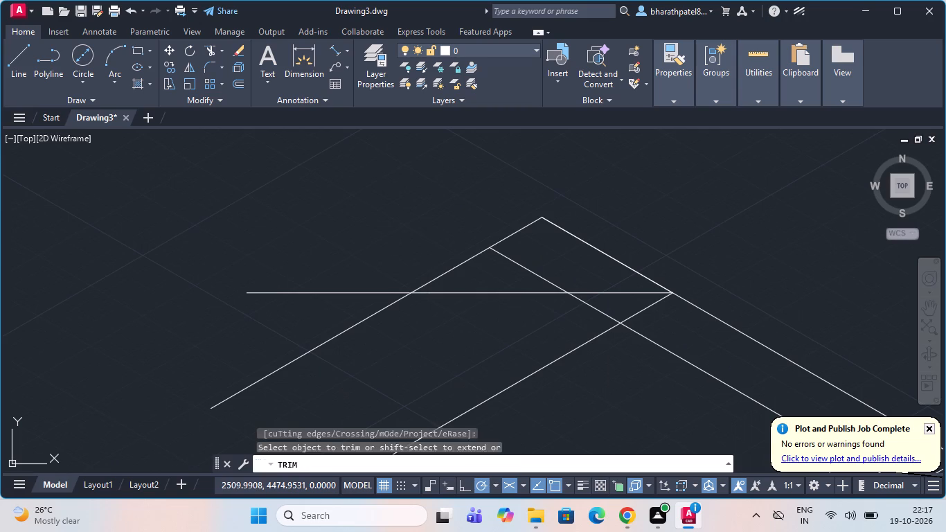
{"action": "left_click_drag", "start_coordinate": [396, 255], "coordinate": [640, 245]}
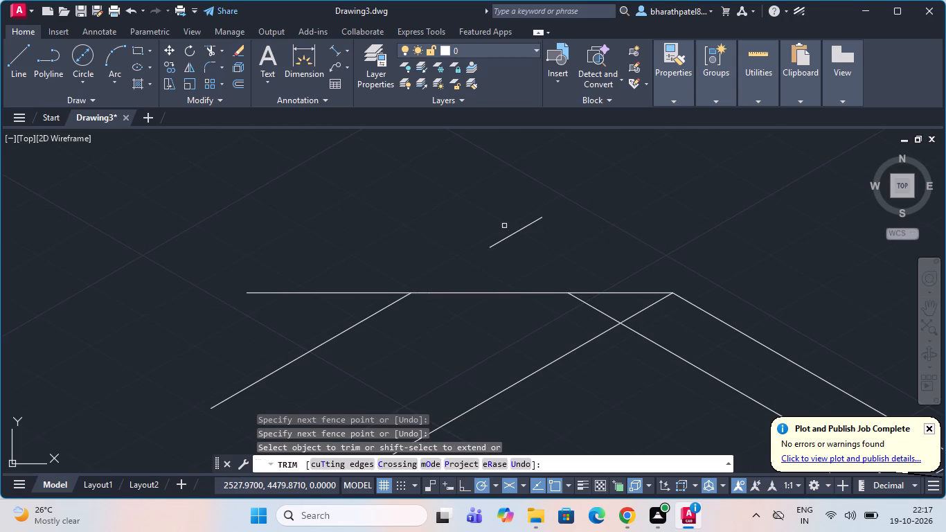
{"action": "left_click", "coordinate": [512, 233]}
Trim the inner top edge's stub beyond the inner 210° line and the horizontal line's overhang past the outer 210° line.
{"action": "scroll", "coordinate": [513, 222], "scroll_direction": "down", "scroll_amount": 3}
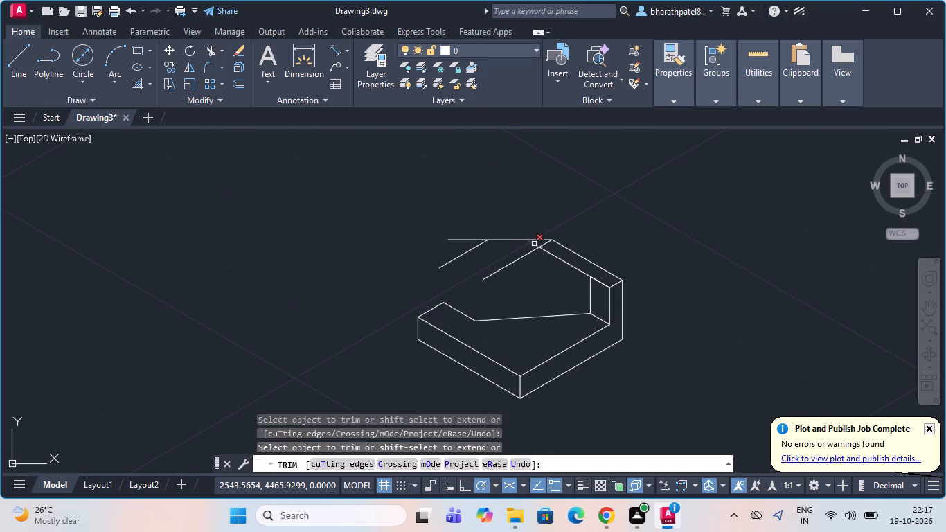
{"action": "left_click", "coordinate": [534, 244]}
{"action": "left_click", "coordinate": [464, 239]}
{"action": "scroll", "coordinate": [462, 233], "scroll_direction": "down", "scroll_amount": 2}
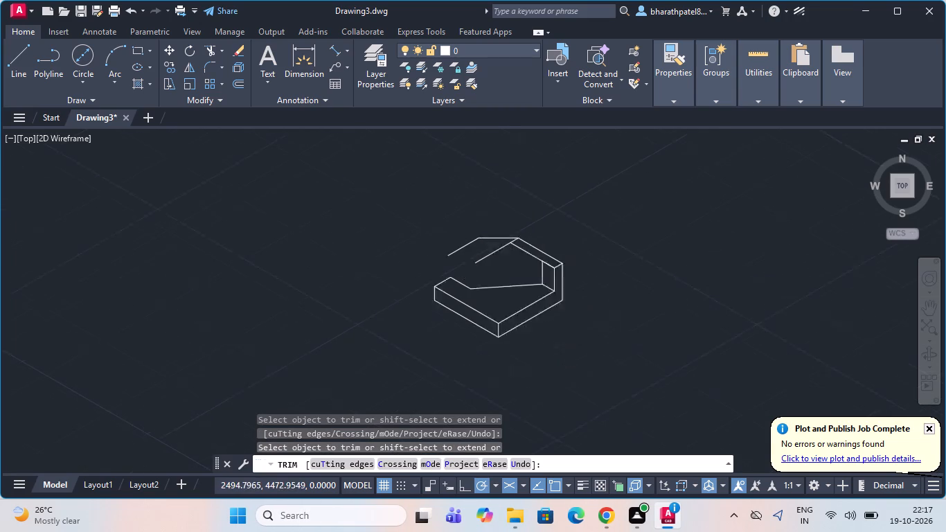
From the top of the wall's inner vertical edge, draw a line about 102 units long at 195°, using 5° polar tracking.
{"action": "scroll", "coordinate": [458, 258], "scroll_direction": "up", "scroll_amount": 4}
{"action": "left_click", "coordinate": [15, 55]}
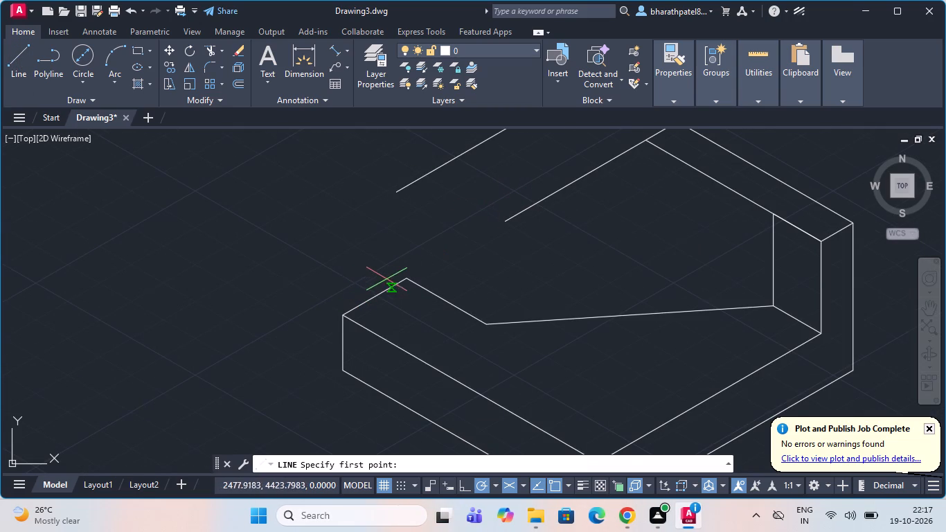
{"action": "scroll", "coordinate": [386, 279], "scroll_direction": "down", "scroll_amount": 1}
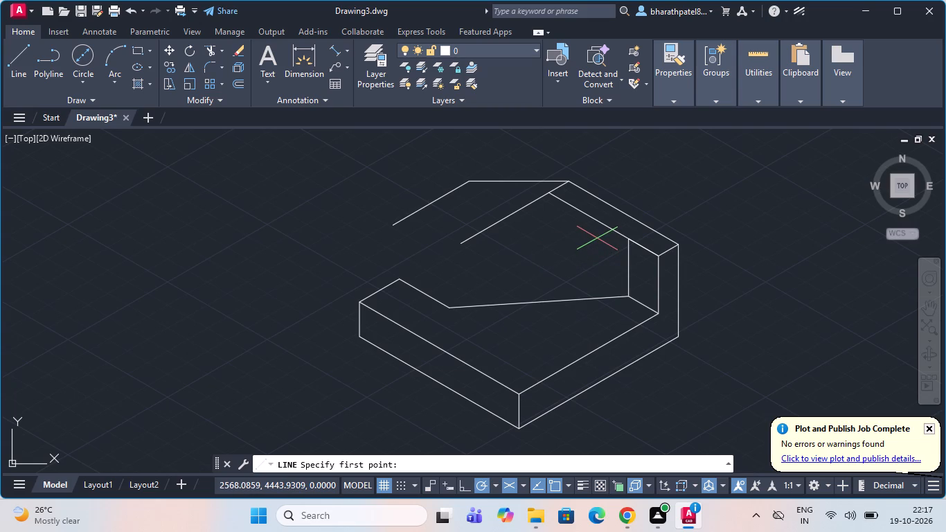
{"action": "left_click", "coordinate": [16, 61]}
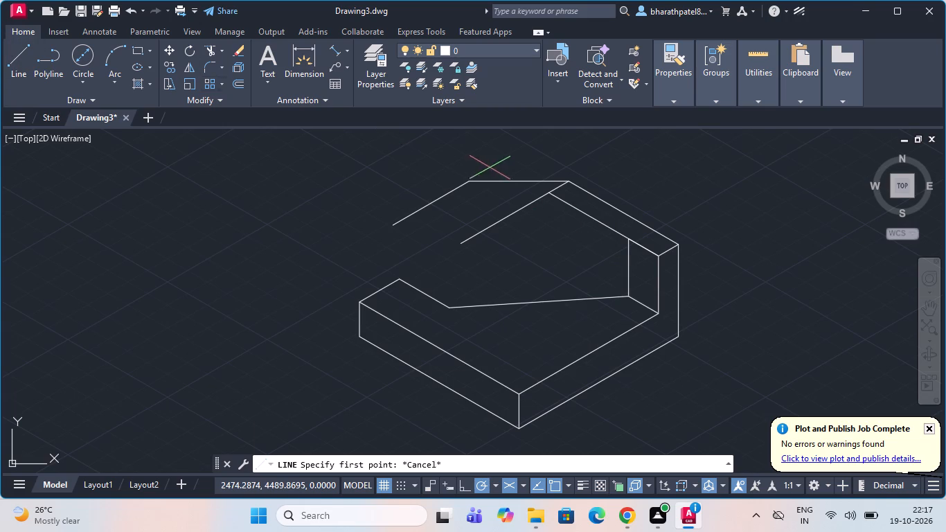
{"action": "scroll", "coordinate": [617, 208], "scroll_direction": "up", "scroll_amount": 2}
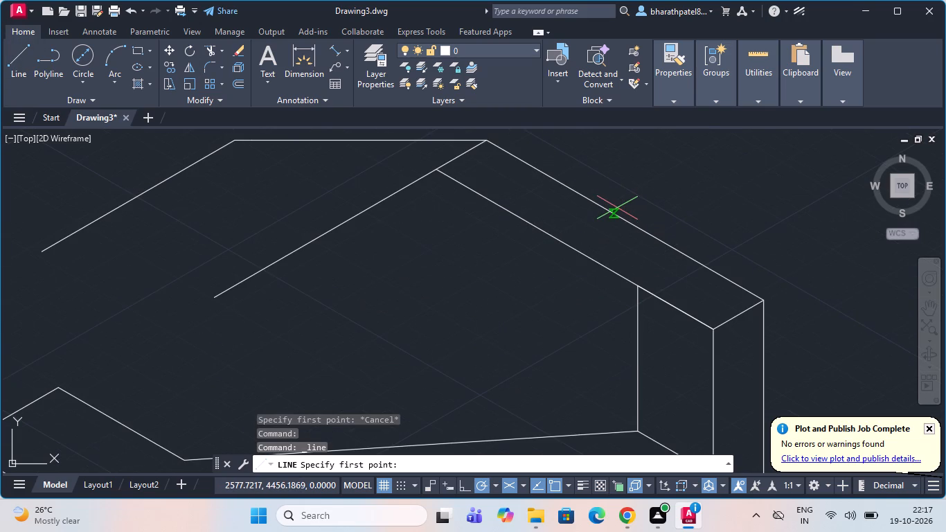
{"action": "left_click", "coordinate": [639, 285]}
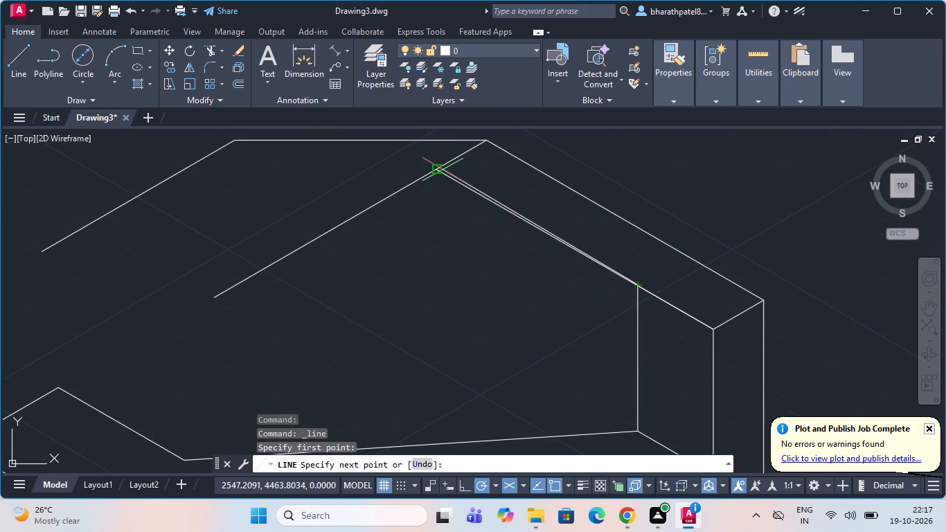
{"action": "scroll", "coordinate": [446, 171], "scroll_direction": "up", "scroll_amount": 1}
{"action": "scroll", "coordinate": [446, 181], "scroll_direction": "down", "scroll_amount": 2}
{"action": "scroll", "coordinate": [422, 155], "scroll_direction": "up", "scroll_amount": 1}
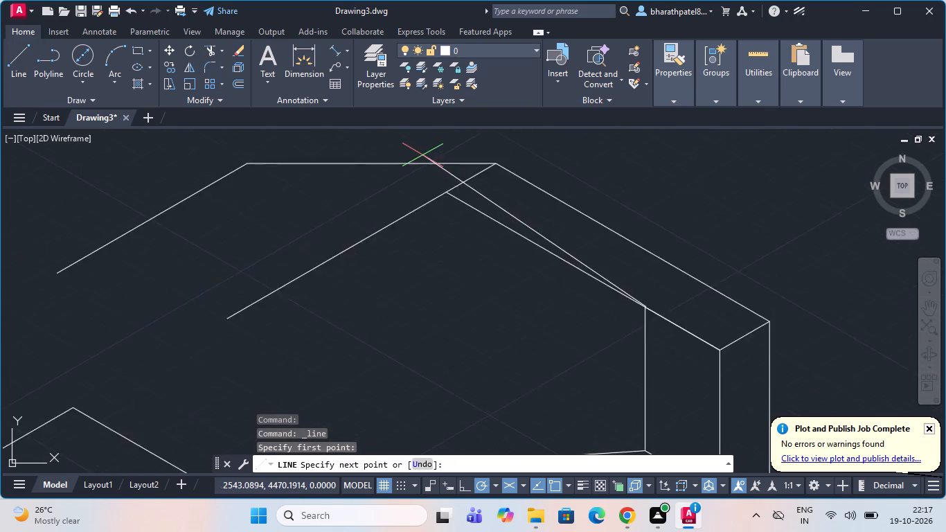
{"action": "scroll", "coordinate": [422, 155], "scroll_direction": "up", "scroll_amount": 2}
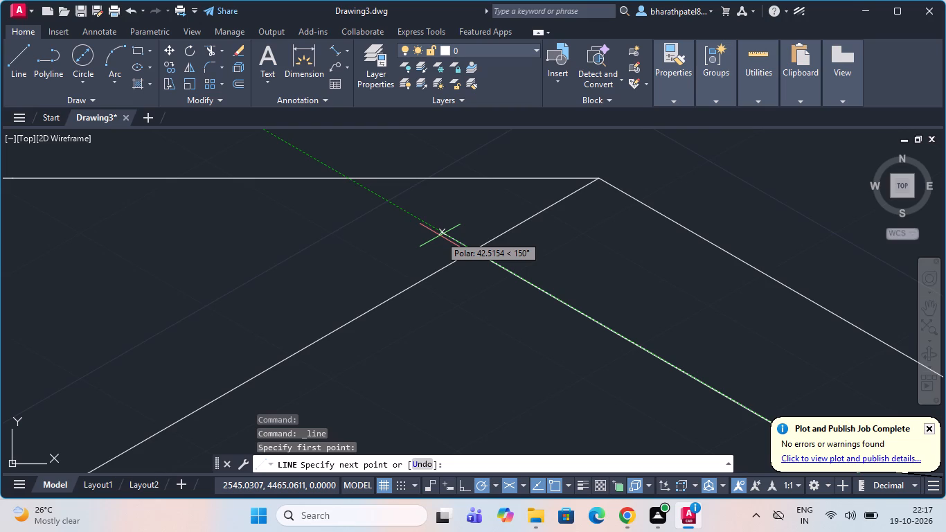
{"action": "scroll", "coordinate": [440, 236], "scroll_direction": "down", "scroll_amount": 2}
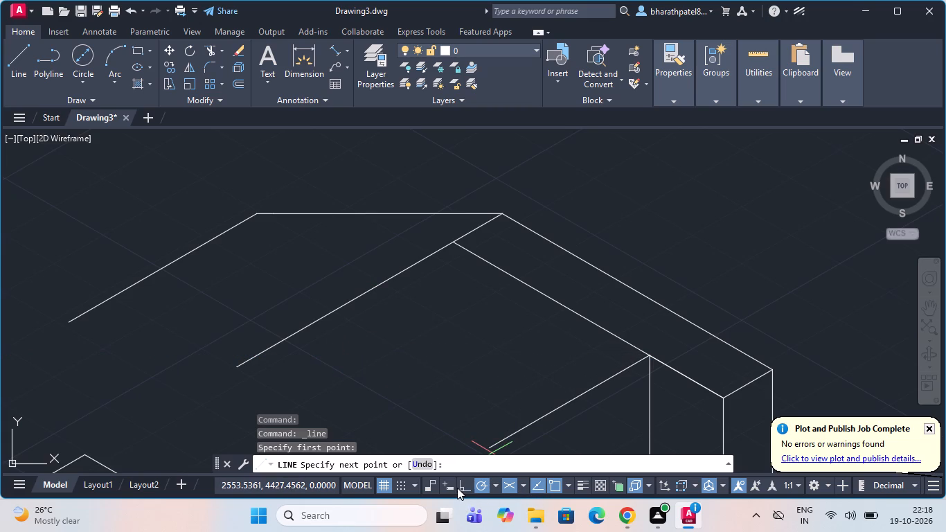
{"action": "left_click", "coordinate": [492, 483]}
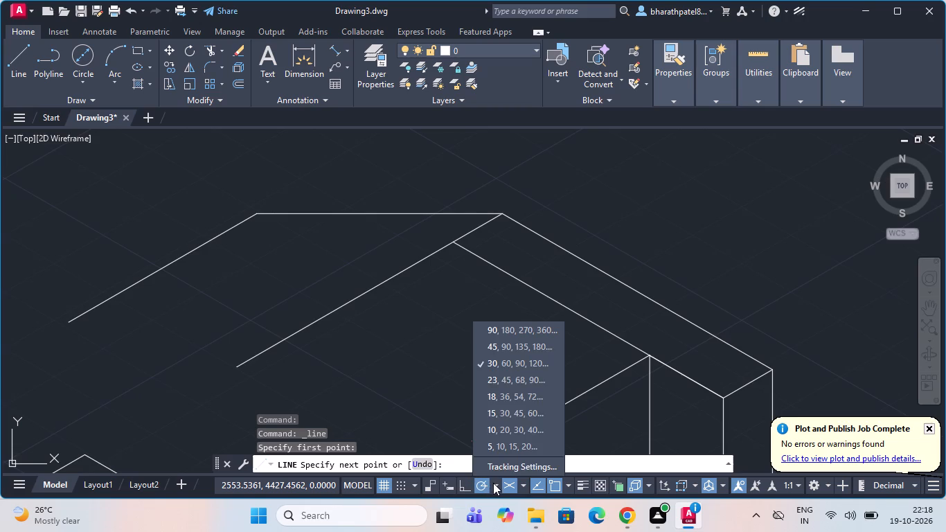
{"action": "left_click", "coordinate": [508, 446]}
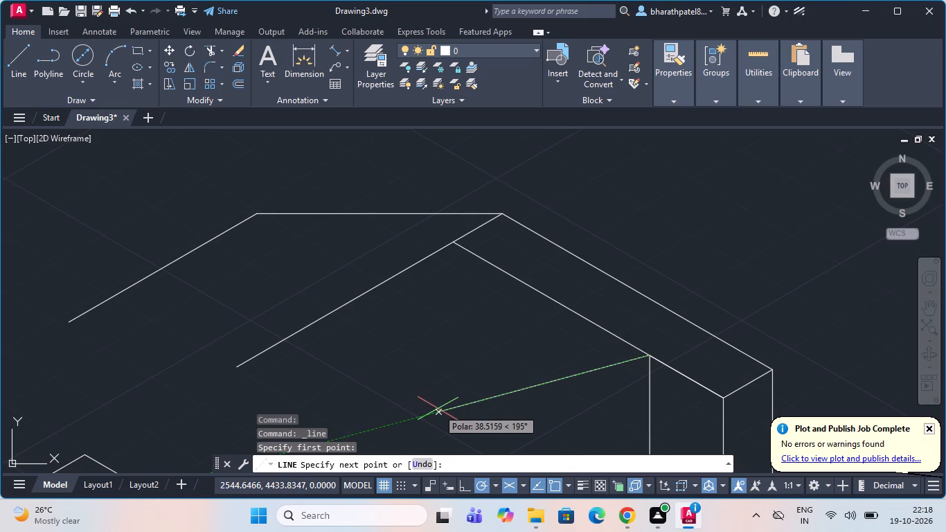
{"action": "scroll", "coordinate": [417, 364], "scroll_direction": "down", "scroll_amount": 4}
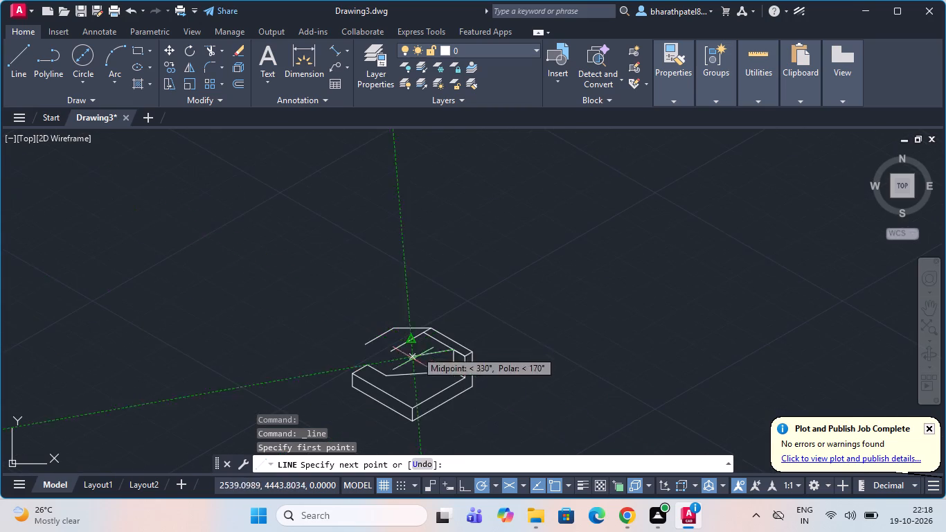
{"action": "scroll", "coordinate": [409, 369], "scroll_direction": "up", "scroll_amount": 3}
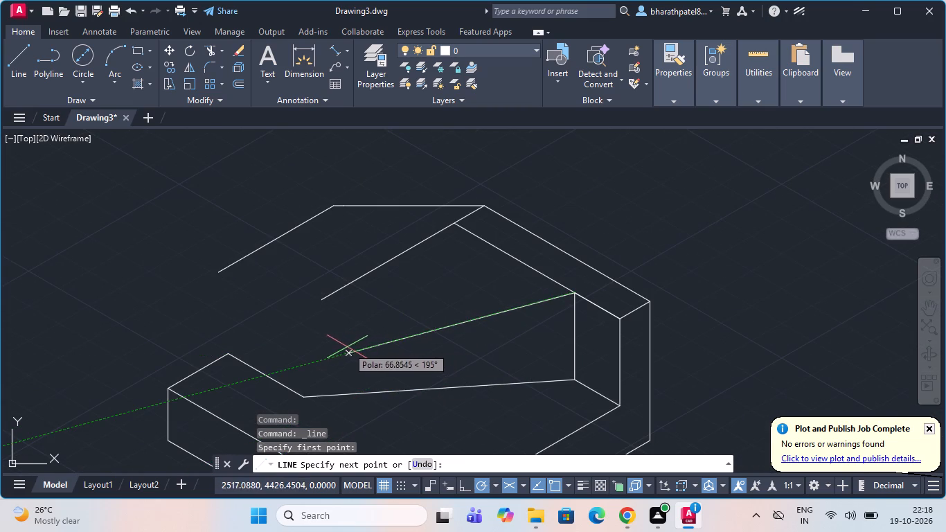
{"action": "left_click", "coordinate": [232, 380]}
{"action": "key", "text": "Escape"}
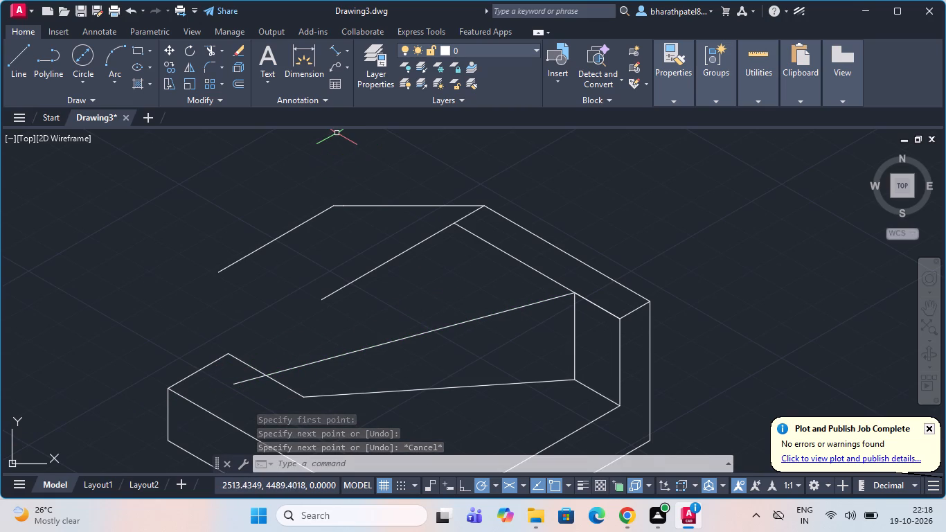
Check the angle between the wall's inner top edge and the new 195° line with an angular dimension.
{"action": "left_click", "coordinate": [348, 52]}
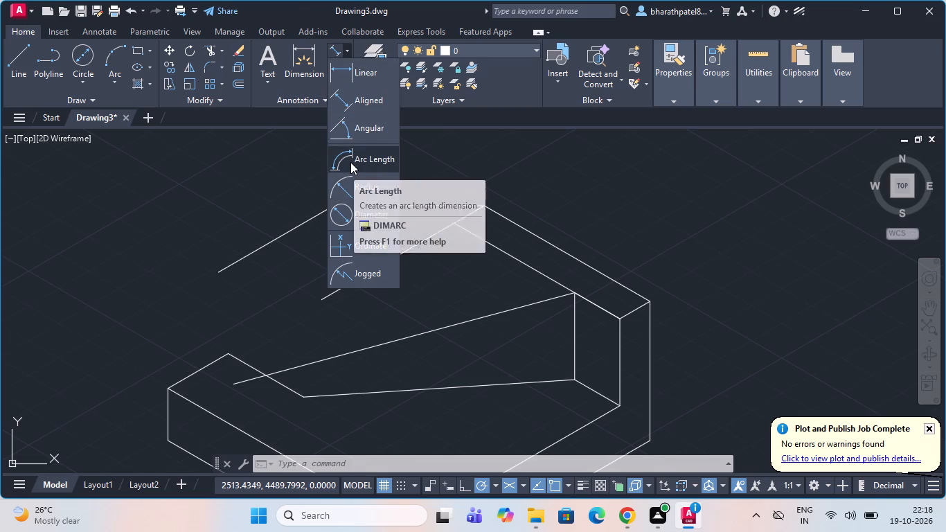
{"action": "left_click", "coordinate": [350, 139]}
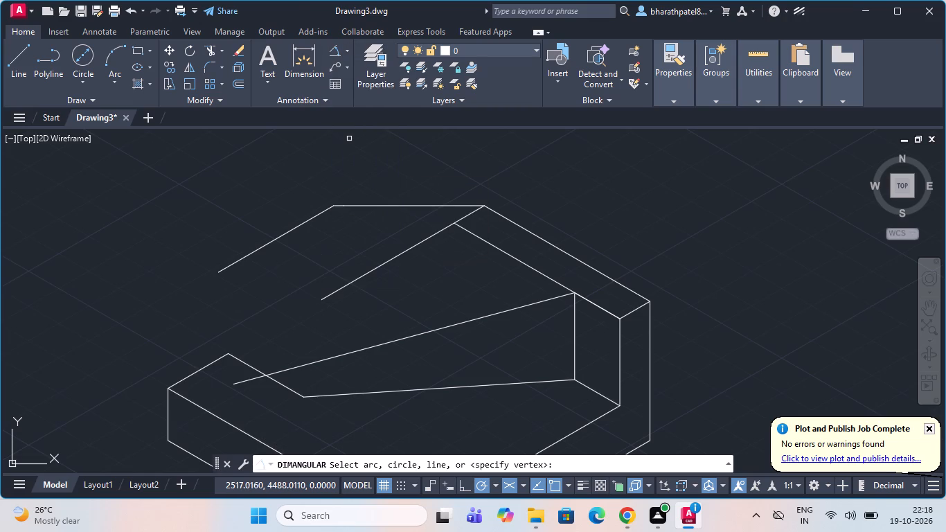
{"action": "left_click", "coordinate": [514, 258]}
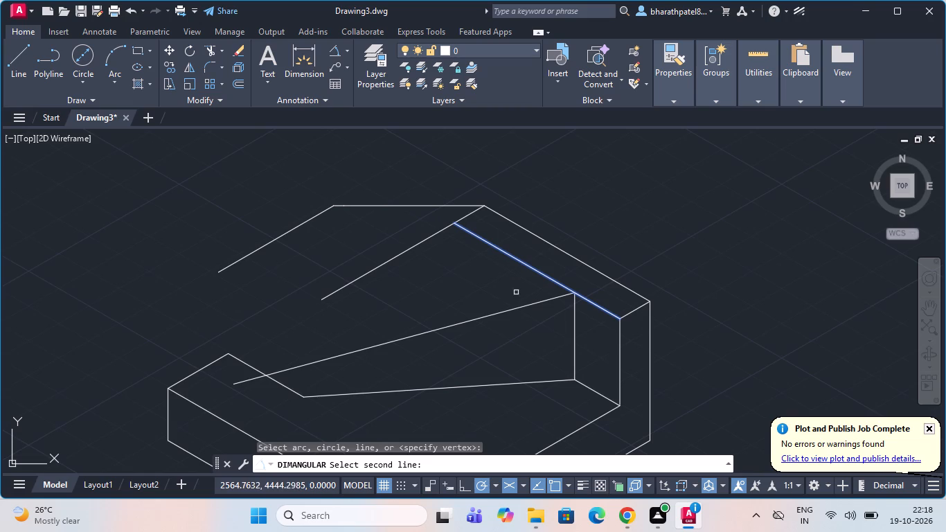
{"action": "left_click", "coordinate": [521, 305]}
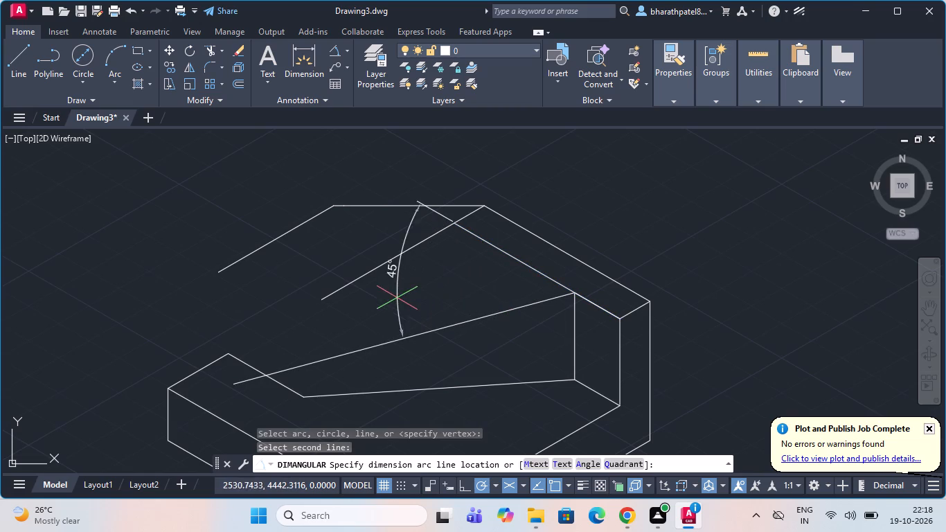
{"action": "key", "text": "Escape"}
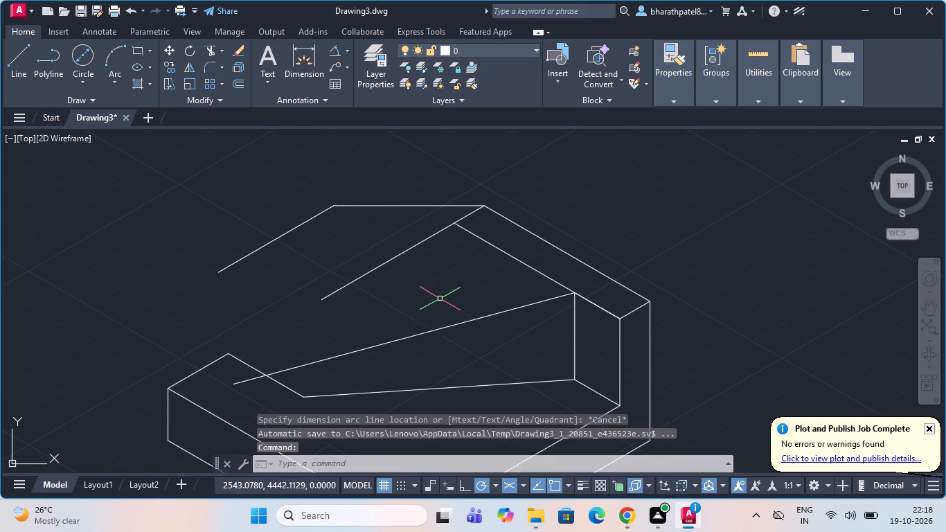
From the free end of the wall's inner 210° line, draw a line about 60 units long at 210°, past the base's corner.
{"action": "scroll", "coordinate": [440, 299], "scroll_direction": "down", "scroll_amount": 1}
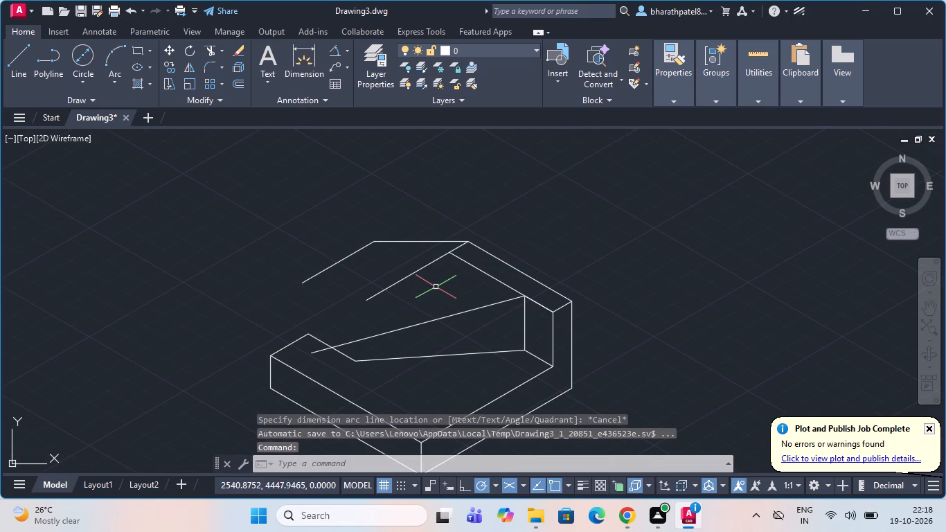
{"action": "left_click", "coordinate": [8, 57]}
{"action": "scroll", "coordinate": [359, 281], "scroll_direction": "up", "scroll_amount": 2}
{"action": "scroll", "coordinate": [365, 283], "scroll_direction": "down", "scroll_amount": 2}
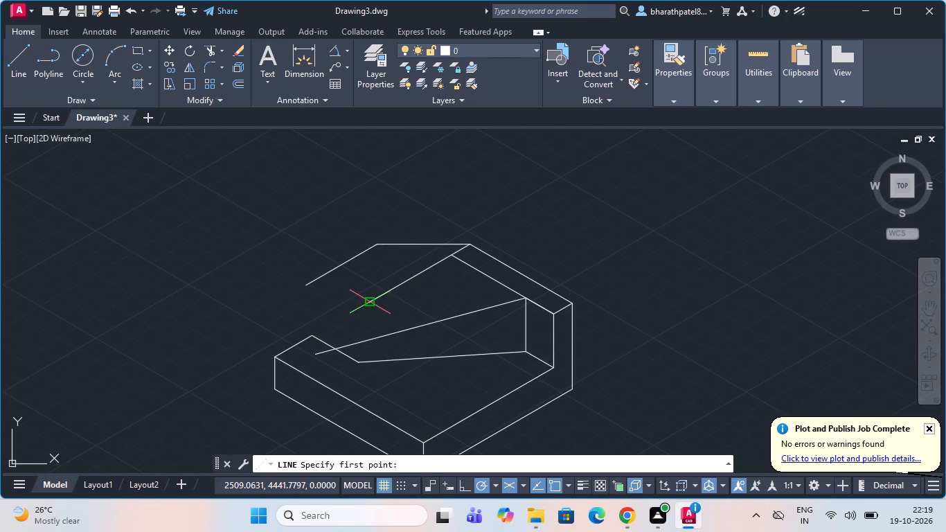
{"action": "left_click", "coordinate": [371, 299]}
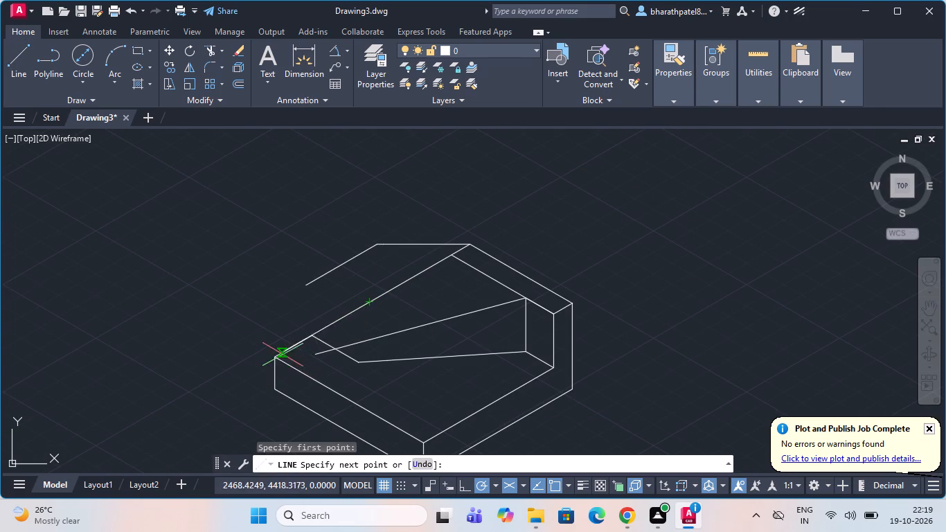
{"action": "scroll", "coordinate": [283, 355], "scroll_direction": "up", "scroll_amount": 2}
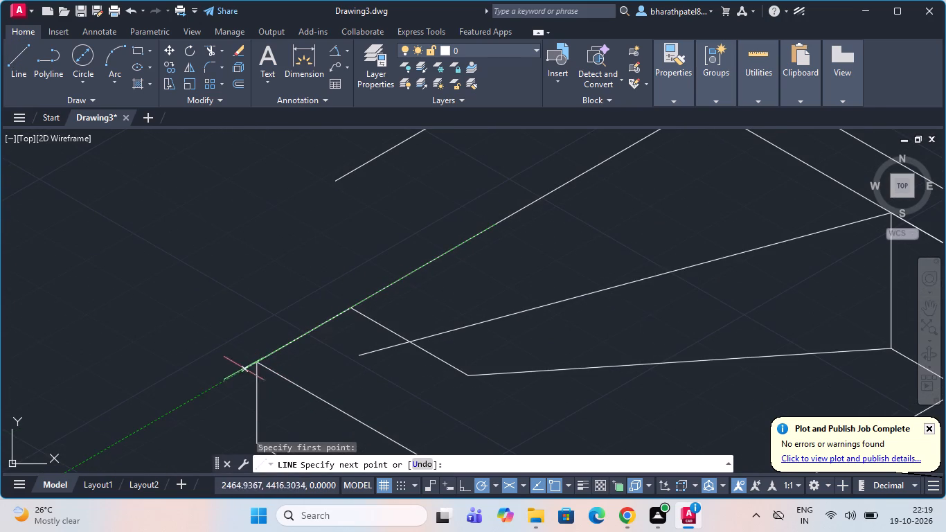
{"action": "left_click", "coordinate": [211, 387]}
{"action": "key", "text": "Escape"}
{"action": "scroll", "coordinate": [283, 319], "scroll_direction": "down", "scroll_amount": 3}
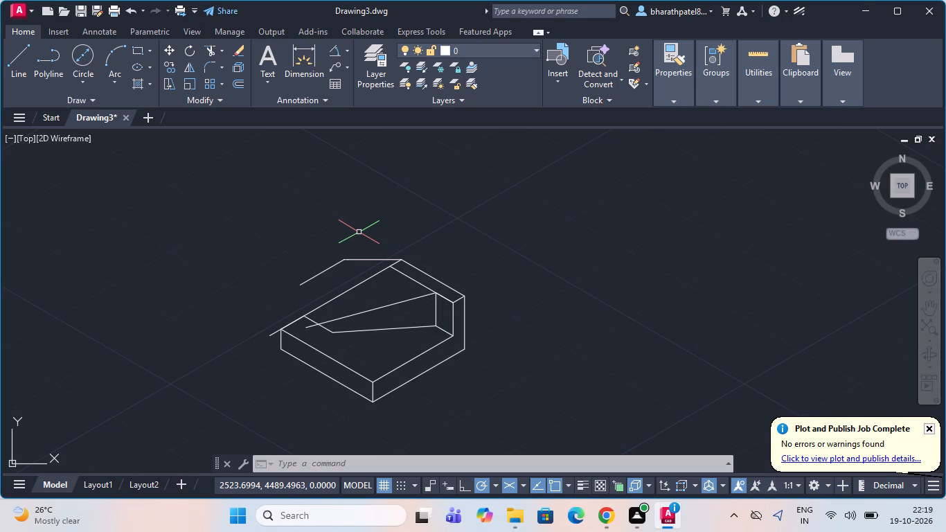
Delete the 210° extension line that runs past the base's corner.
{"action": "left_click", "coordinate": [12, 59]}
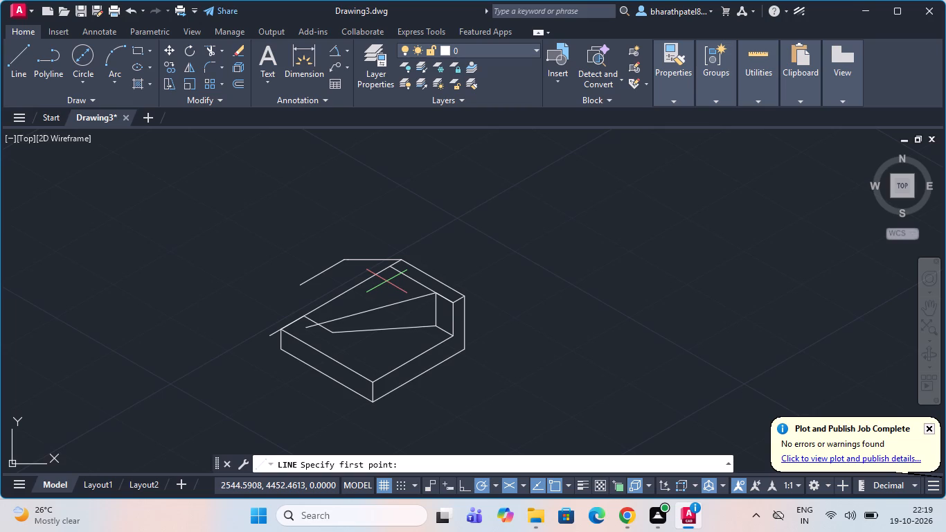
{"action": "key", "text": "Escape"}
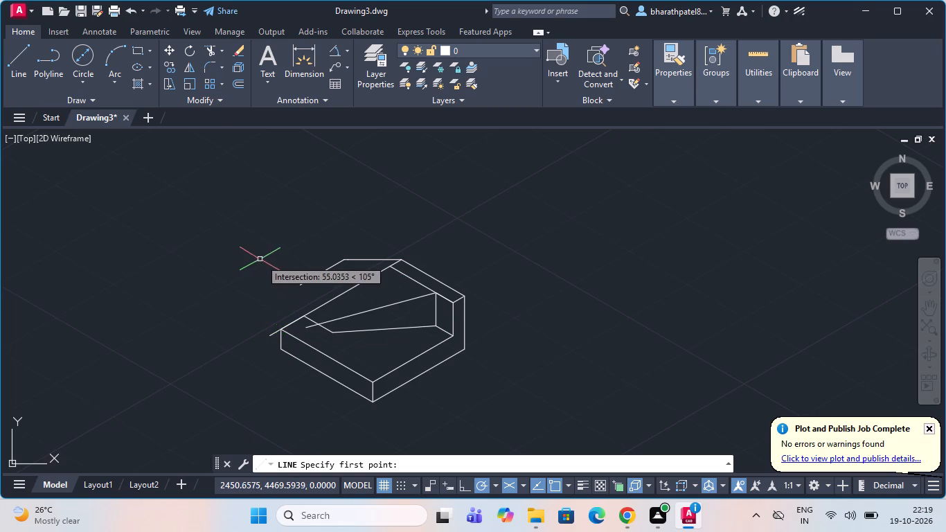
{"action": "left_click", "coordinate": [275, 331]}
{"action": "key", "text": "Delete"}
Set the polar tracking increment to 30° and try a 30° line from the base's back top corner.
{"action": "scroll", "coordinate": [319, 314], "scroll_direction": "up", "scroll_amount": 2}
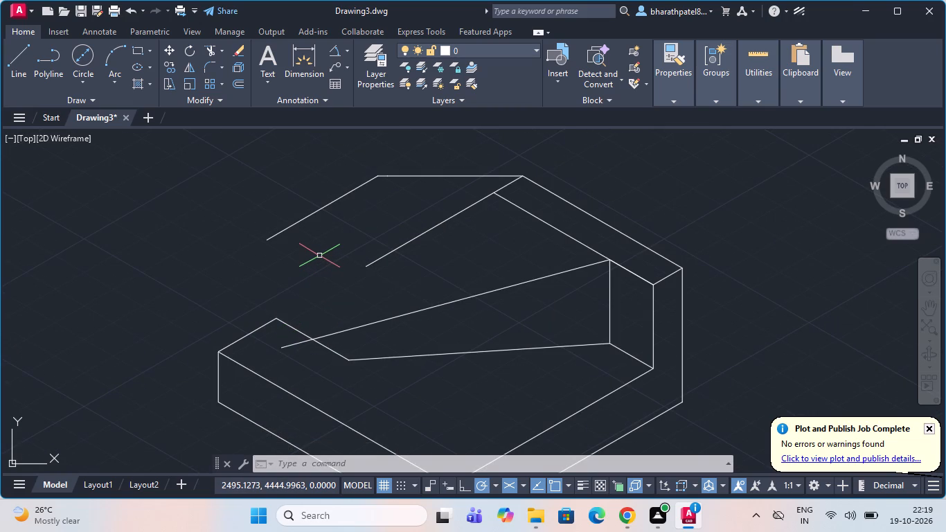
{"action": "left_click", "coordinate": [16, 54]}
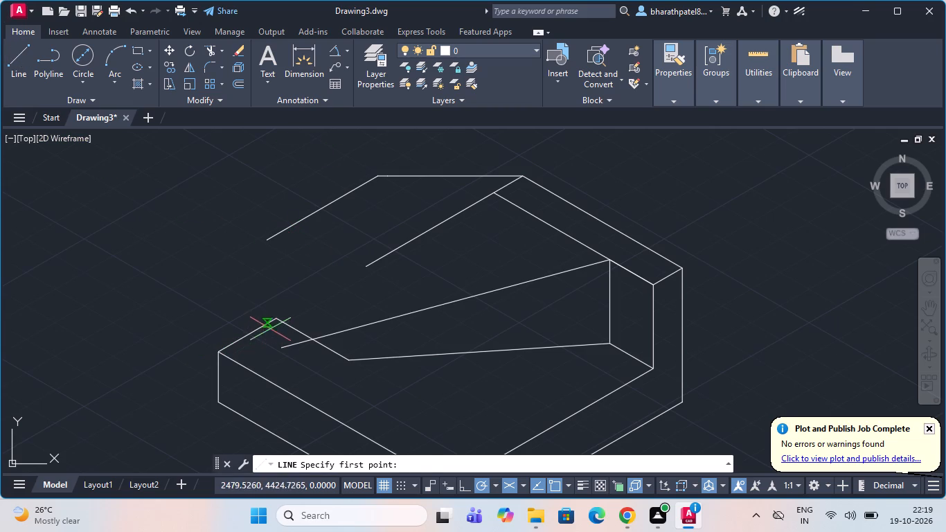
{"action": "left_click_drag", "start_coordinate": [278, 319], "coordinate": [330, 317]}
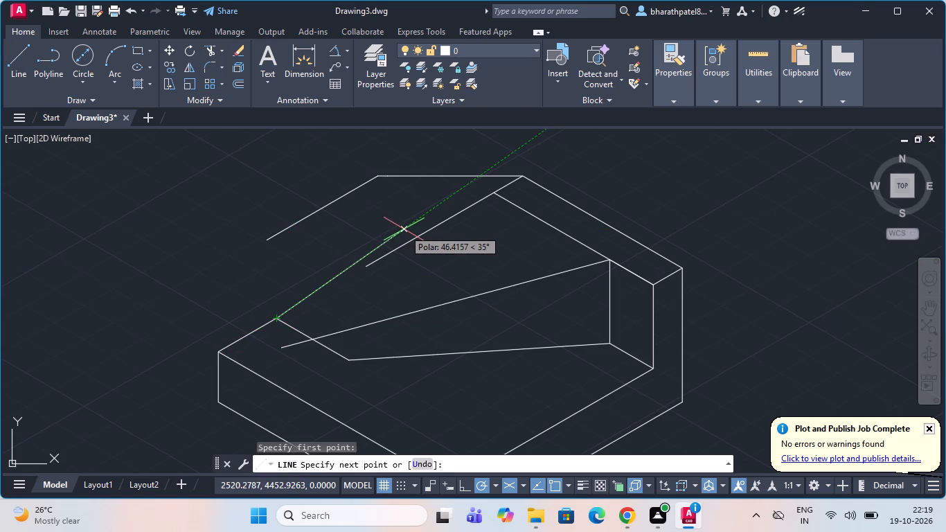
{"action": "left_click", "coordinate": [521, 483]}
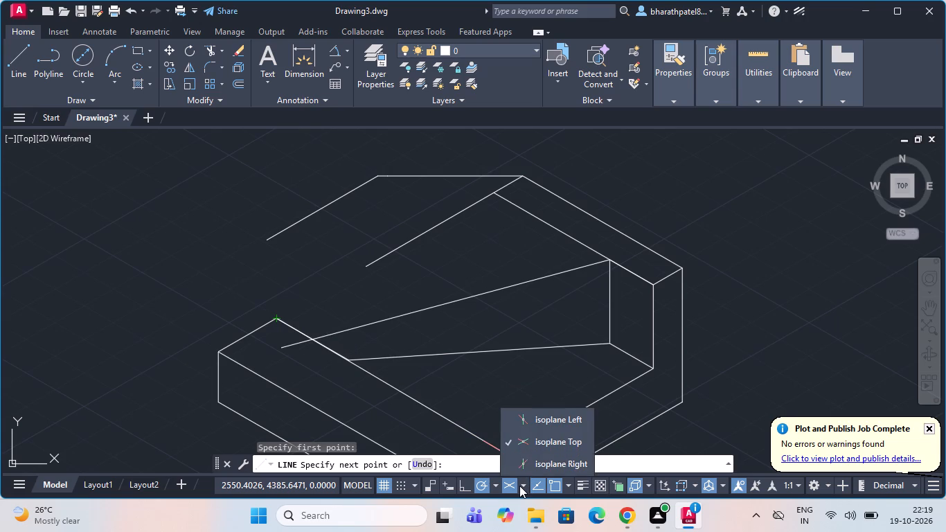
{"action": "left_click", "coordinate": [519, 486]}
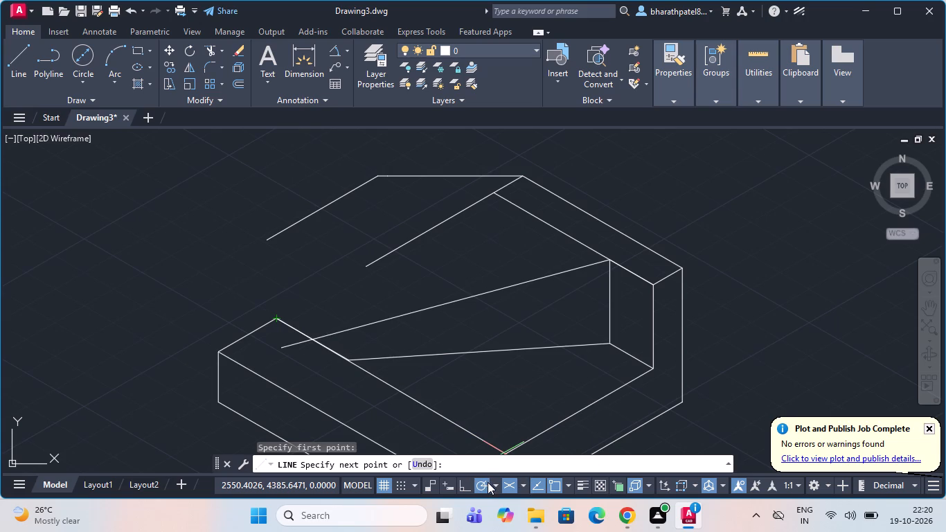
{"action": "left_click", "coordinate": [494, 486]}
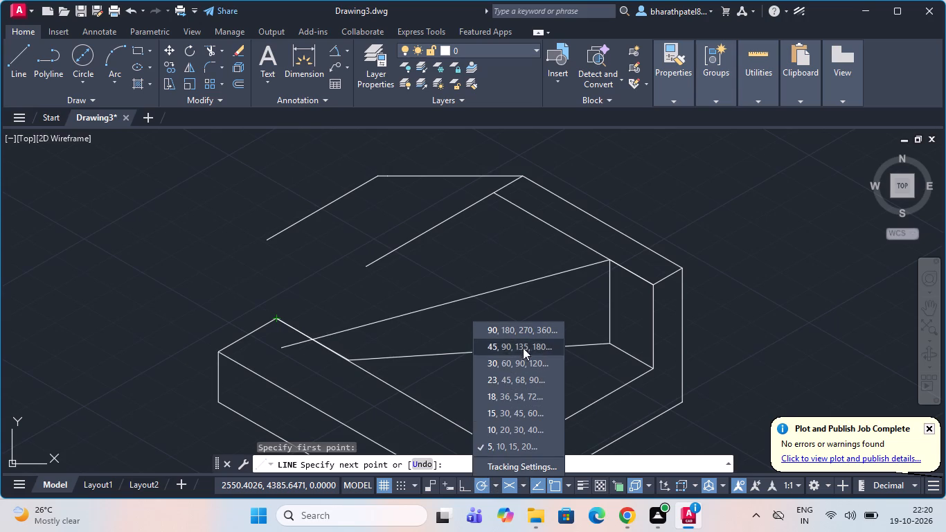
{"action": "left_click", "coordinate": [531, 369]}
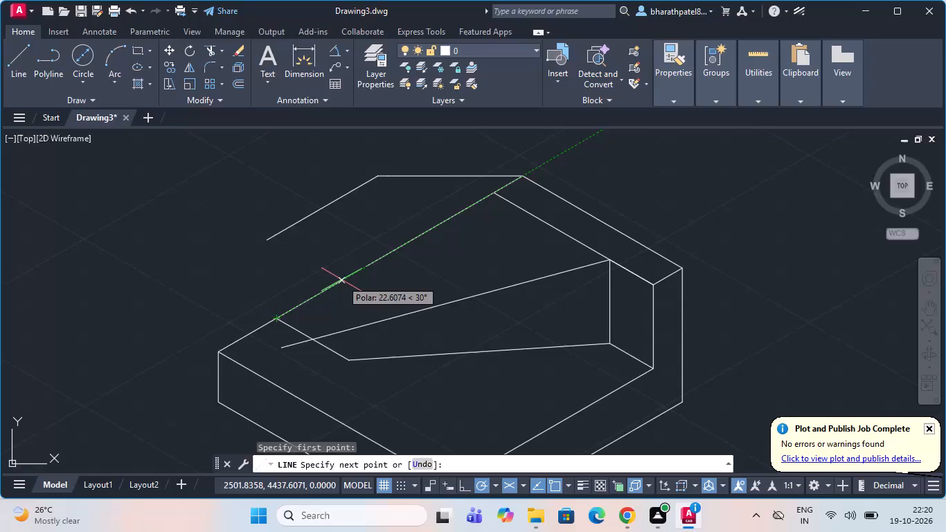
{"action": "key", "text": "Escape"}
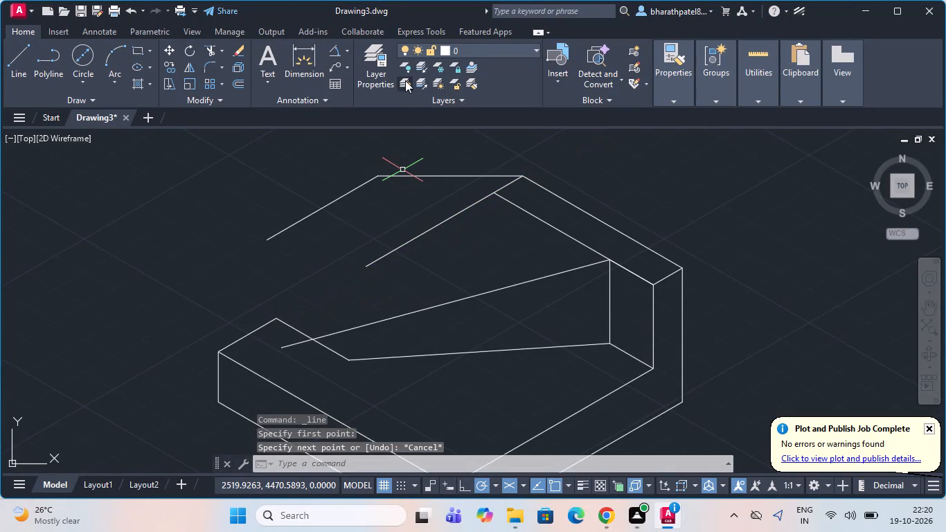
Check the length of the wall's outer top edge with an aligned dimension, without placing it.
{"action": "left_click", "coordinate": [346, 46]}
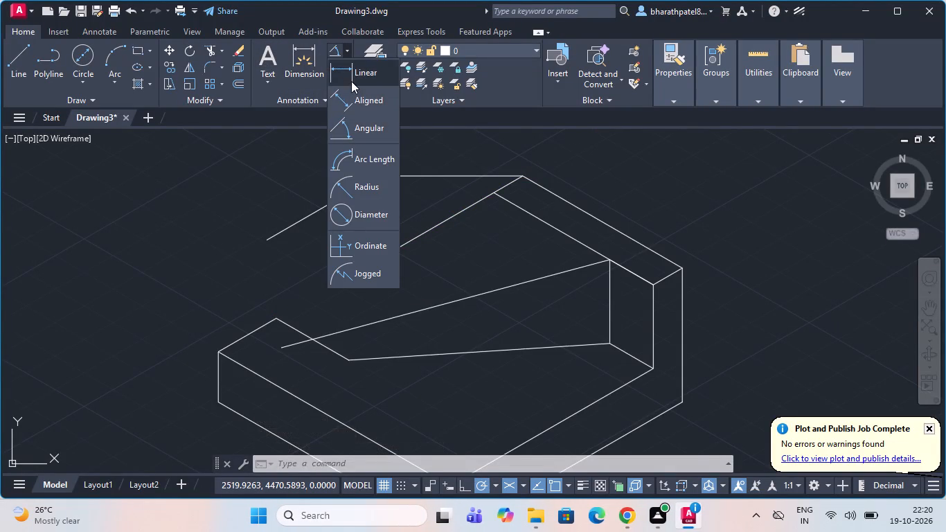
{"action": "left_click", "coordinate": [357, 100]}
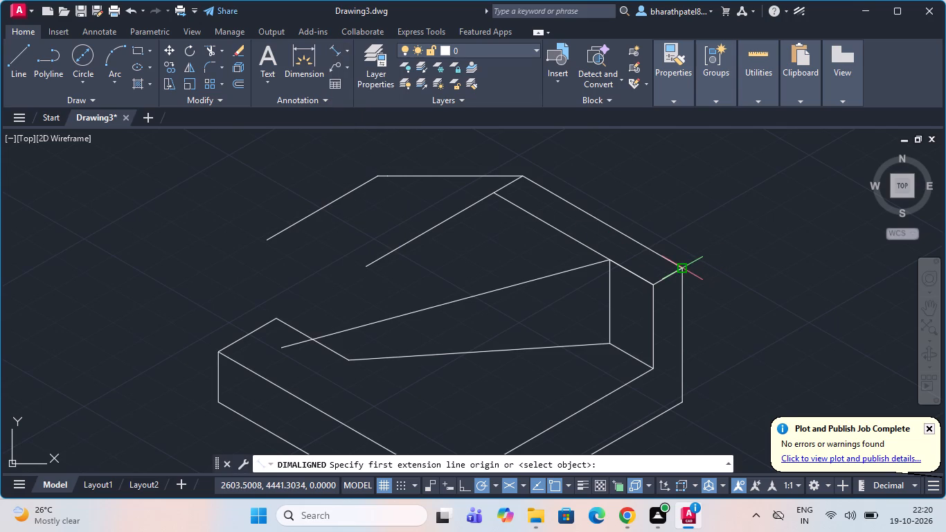
{"action": "left_click", "coordinate": [683, 270]}
{"action": "left_click", "coordinate": [520, 178]}
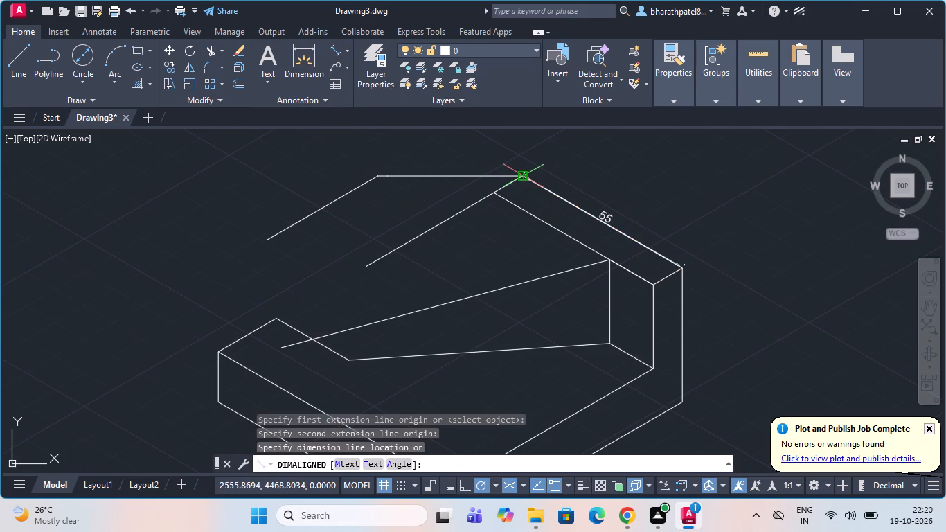
{"action": "key", "text": "Escape"}
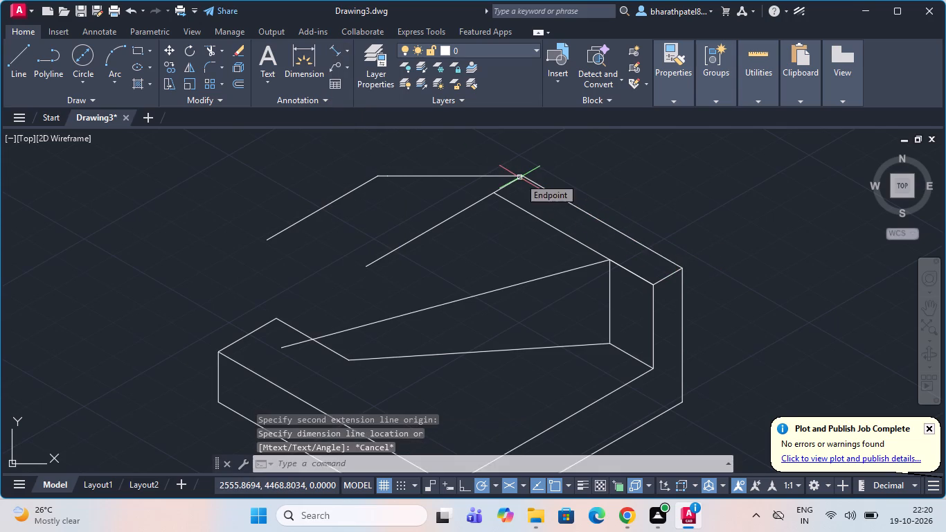
Draw a vertical line about 40 units long at 90° from the inner corner where the base's short edge meets the lower sloping line.
{"action": "scroll", "coordinate": [519, 184], "scroll_direction": "down", "scroll_amount": 2}
{"action": "scroll", "coordinate": [519, 181], "scroll_direction": "up", "scroll_amount": 2}
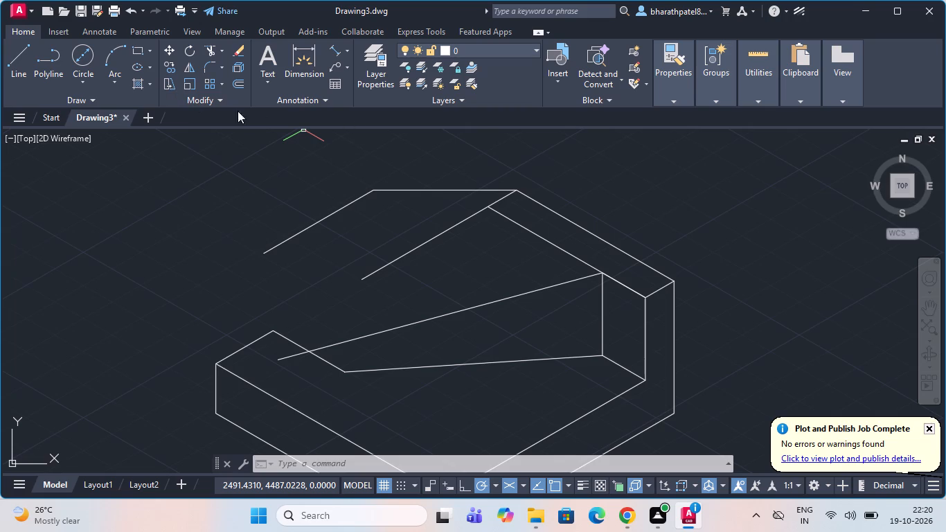
{"action": "left_click", "coordinate": [10, 60]}
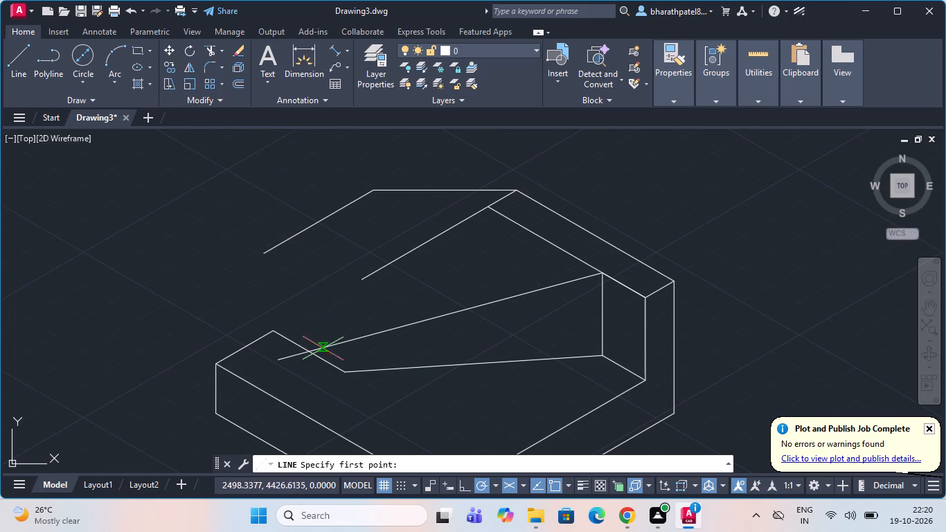
{"action": "left_click", "coordinate": [343, 374]}
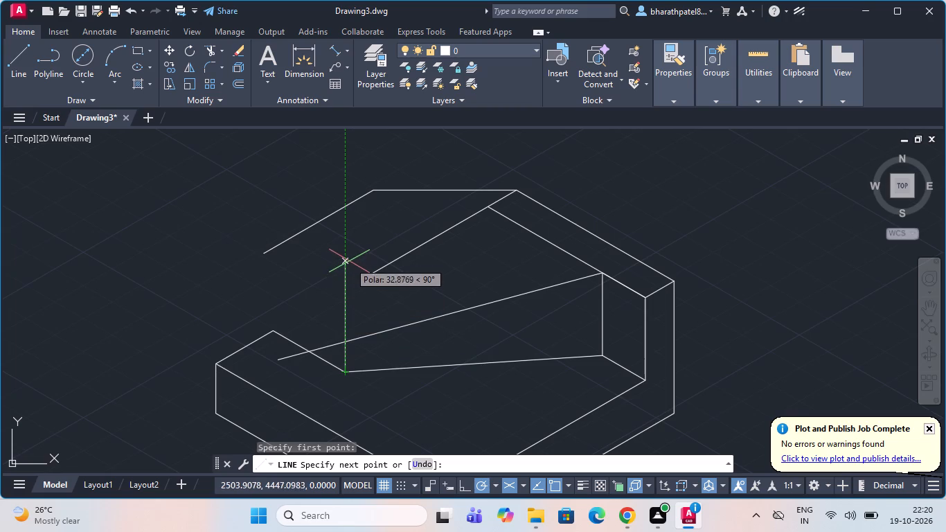
{"action": "left_click", "coordinate": [350, 238]}
{"action": "key", "text": "Escape"}
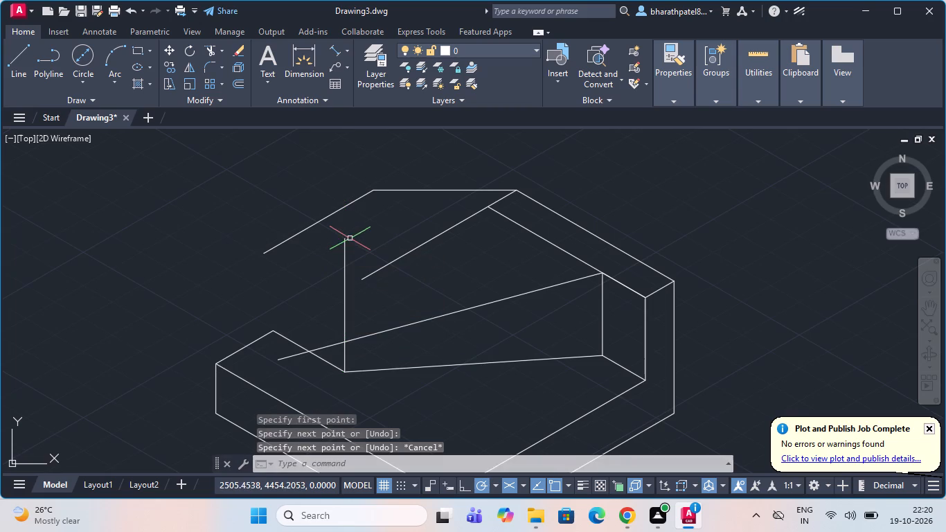
Extend the wall's inner 210° edge with a line about 14 units long at 210°, crossing the new vertical line.
{"action": "left_click", "coordinate": [11, 64]}
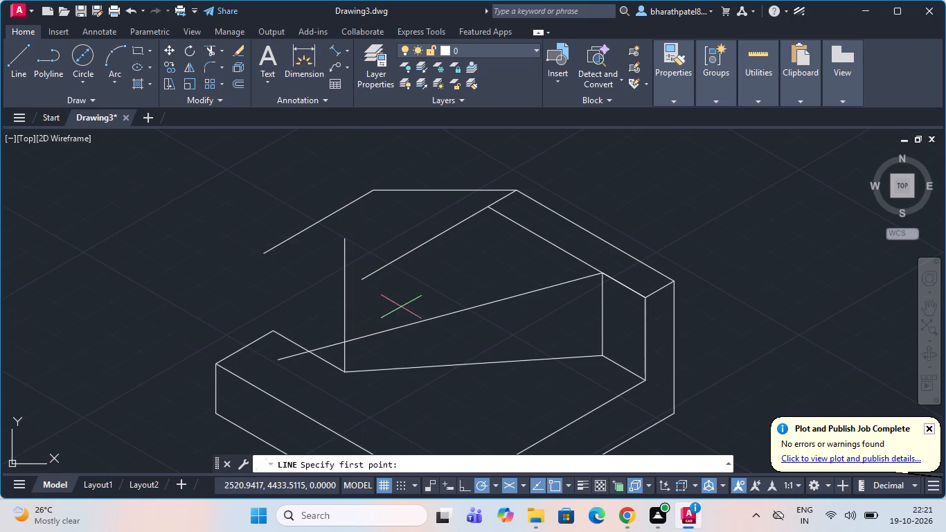
{"action": "scroll", "coordinate": [294, 301], "scroll_direction": "up", "scroll_amount": 1}
{"action": "scroll", "coordinate": [294, 300], "scroll_direction": "down", "scroll_amount": 2}
{"action": "scroll", "coordinate": [404, 283], "scroll_direction": "down", "scroll_amount": 1}
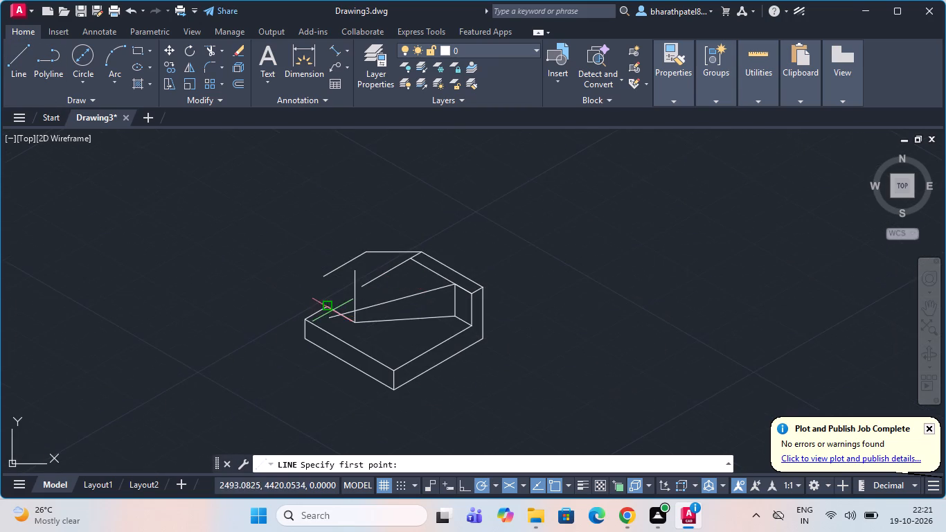
{"action": "scroll", "coordinate": [332, 310], "scroll_direction": "up", "scroll_amount": 3}
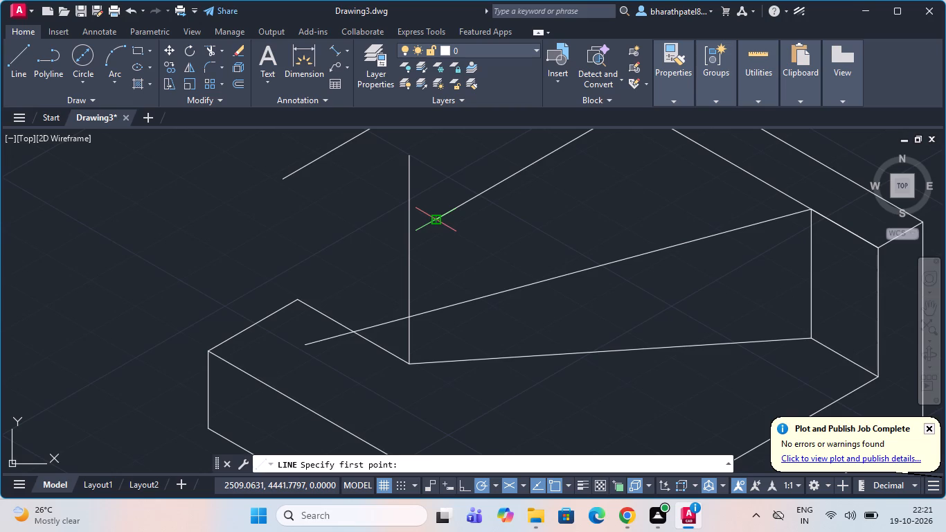
{"action": "left_click", "coordinate": [438, 216]}
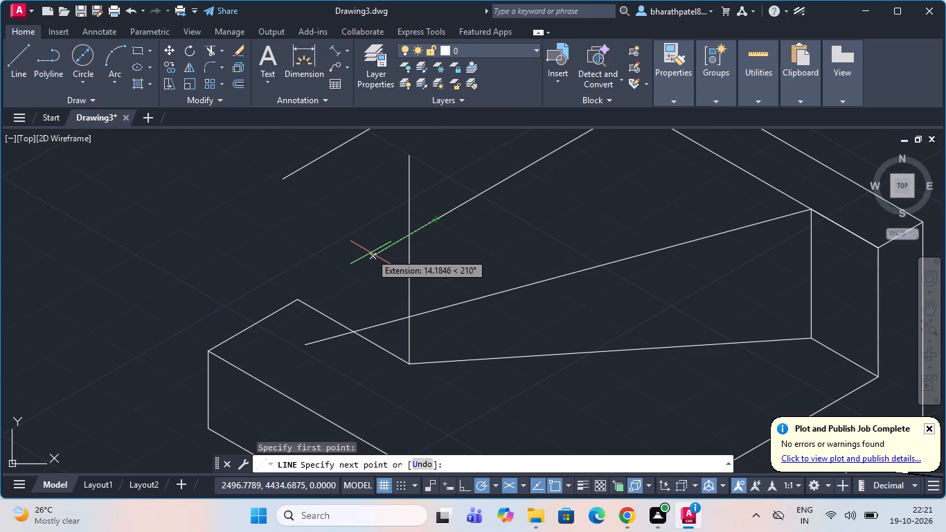
{"action": "left_click", "coordinate": [371, 253]}
{"action": "key", "text": "Escape"}
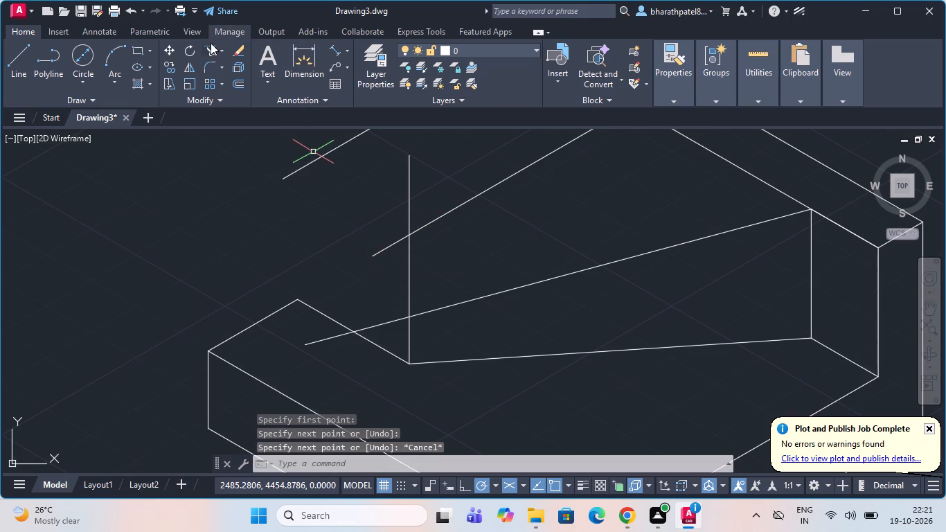
Trim the 210° extension and the 195° sloping line back to the inner vertical line.
{"action": "left_click", "coordinate": [211, 52]}
{"action": "left_click", "coordinate": [382, 247]}
{"action": "scroll", "coordinate": [387, 272], "scroll_direction": "down", "scroll_amount": 1}
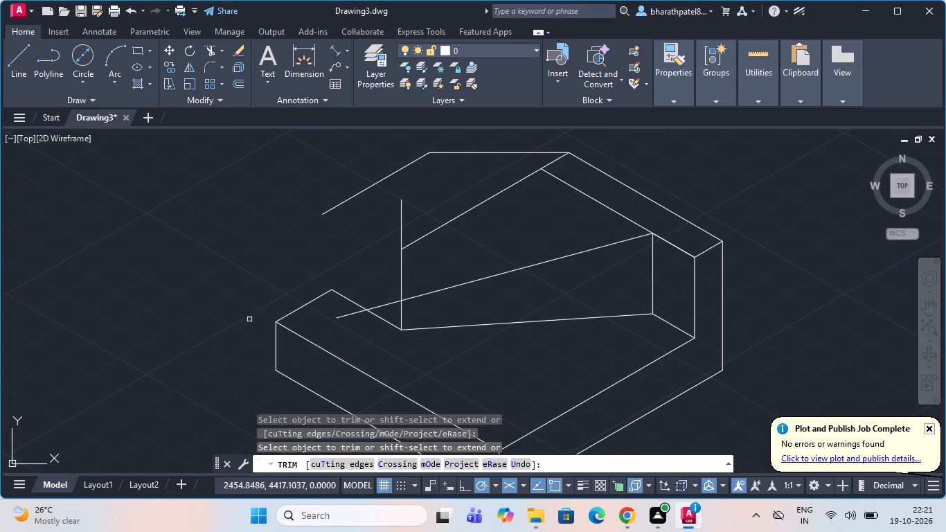
{"action": "left_click", "coordinate": [348, 314]}
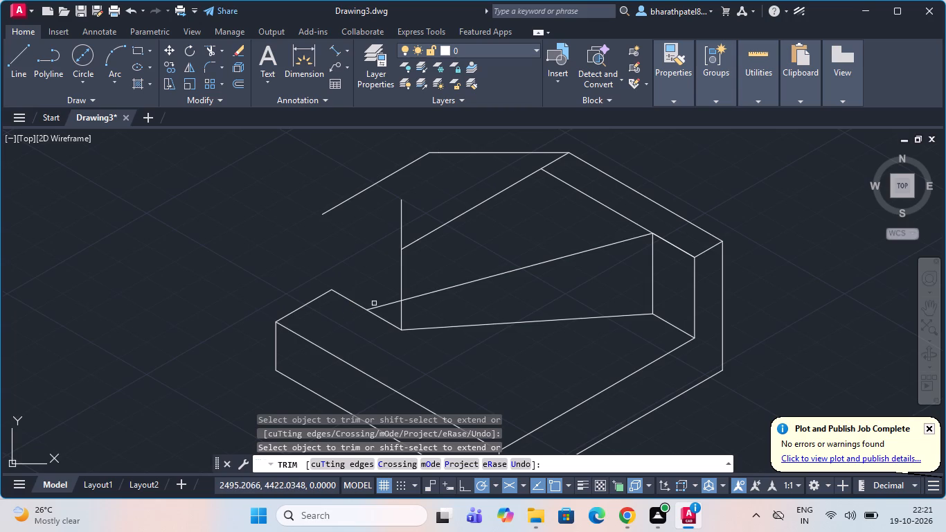
{"action": "left_click", "coordinate": [377, 306]}
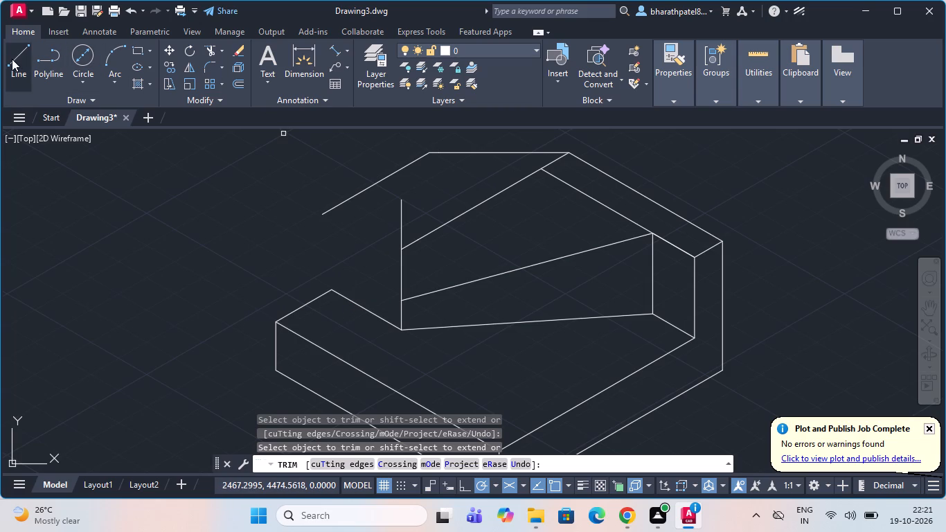
Draw a vertical line about 35 units long at 90° from the base's back top corner, crossing the outer 210° edge.
{"action": "left_click", "coordinate": [15, 57]}
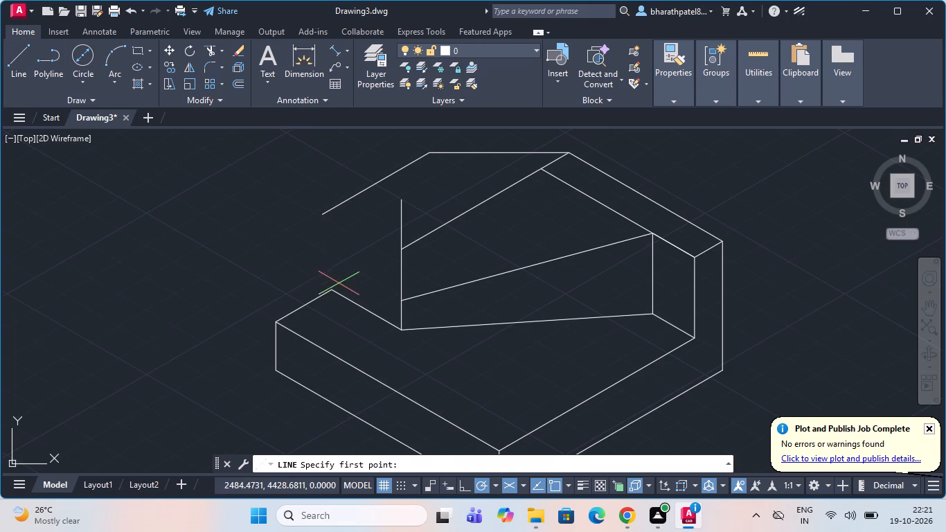
{"action": "left_click", "coordinate": [332, 289]}
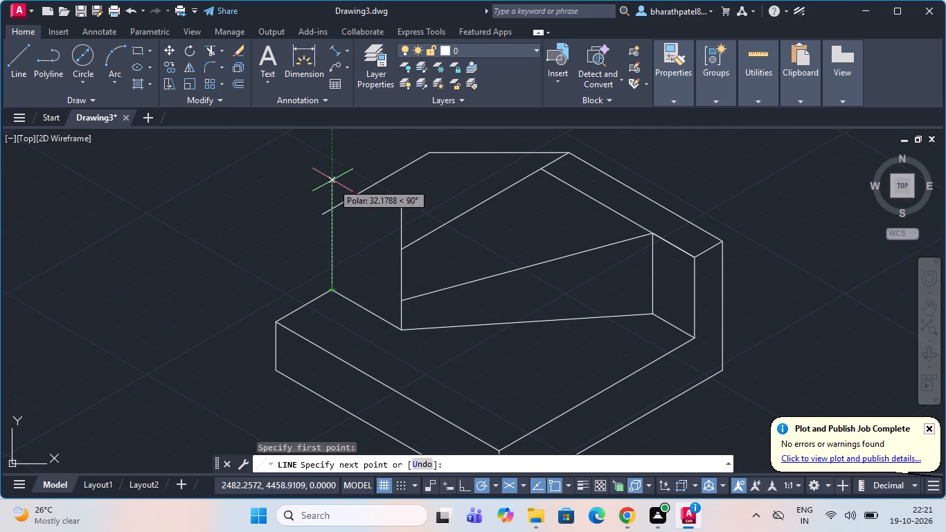
{"action": "left_click", "coordinate": [331, 171]}
{"action": "key", "text": "Escape"}
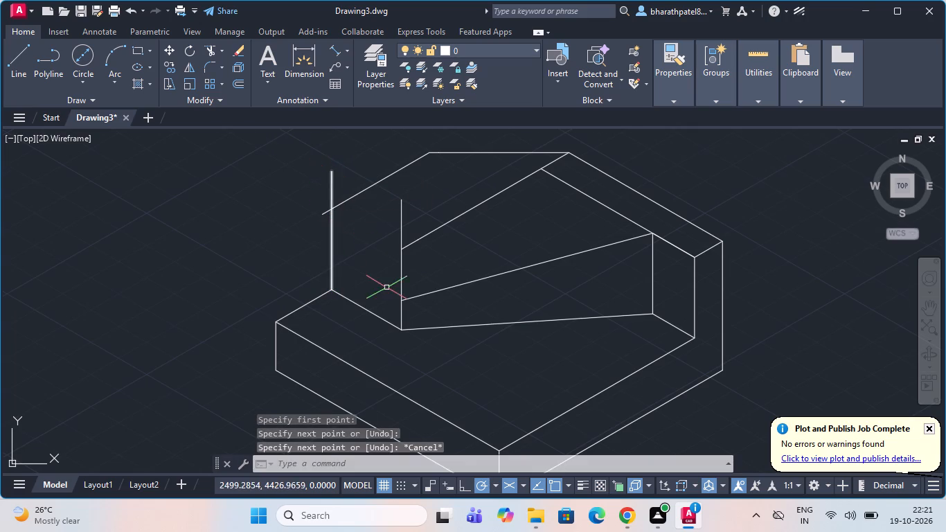
Draw a line from the outer 210° edge's crossing with the back vertical to the inner 210° edge's end on the inner vertical.
{"action": "scroll", "coordinate": [386, 287], "scroll_direction": "down", "scroll_amount": 2}
{"action": "scroll", "coordinate": [364, 249], "scroll_direction": "up", "scroll_amount": 2}
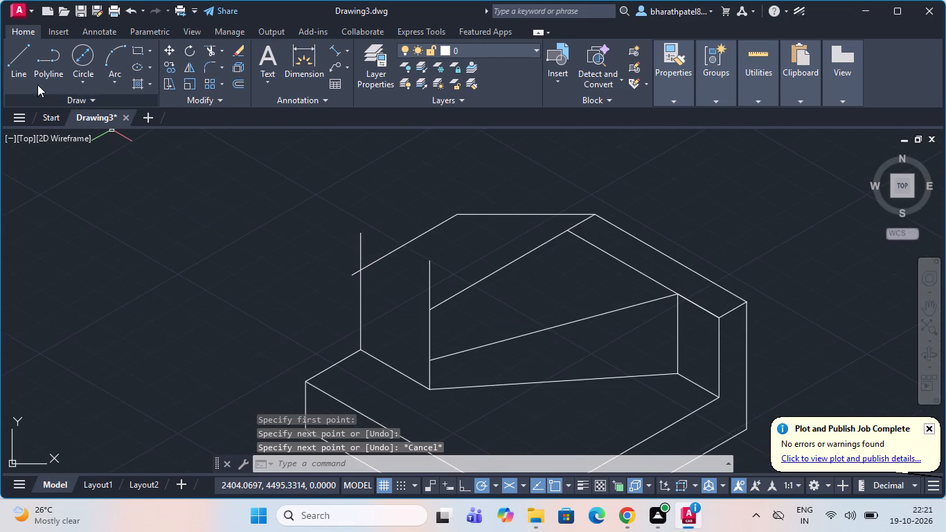
{"action": "left_click_drag", "start_coordinate": [21, 60], "coordinate": [28, 59]}
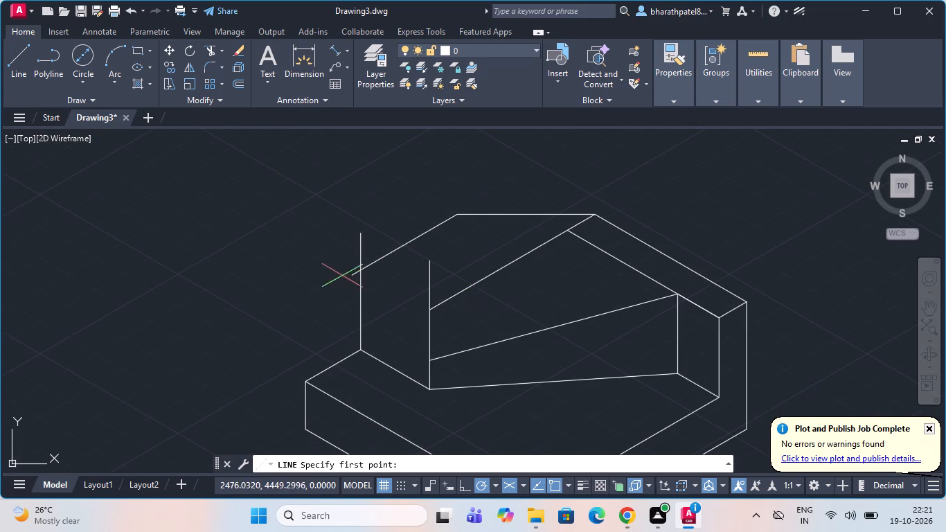
{"action": "left_click", "coordinate": [362, 266]}
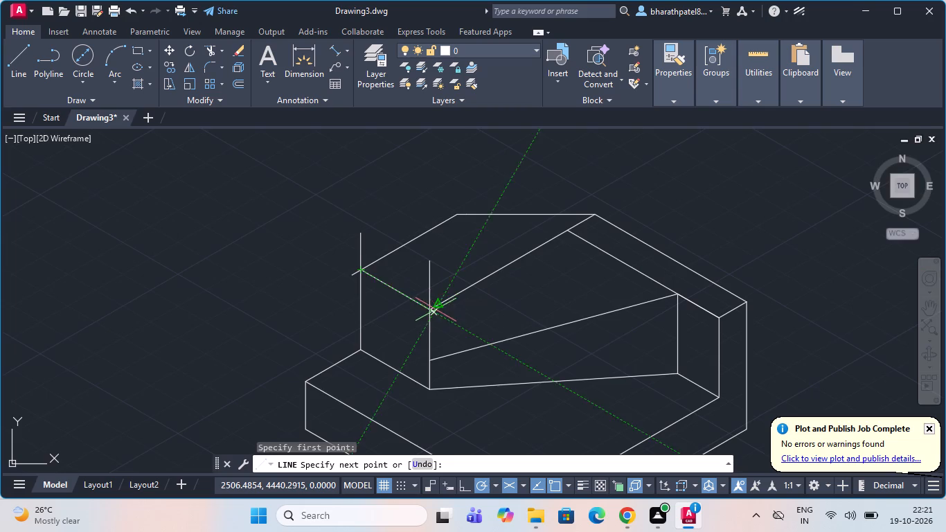
{"action": "scroll", "coordinate": [420, 313], "scroll_direction": "up", "scroll_amount": 3}
{"action": "left_click", "coordinate": [447, 298]}
{"action": "scroll", "coordinate": [449, 298], "scroll_direction": "down", "scroll_amount": 4}
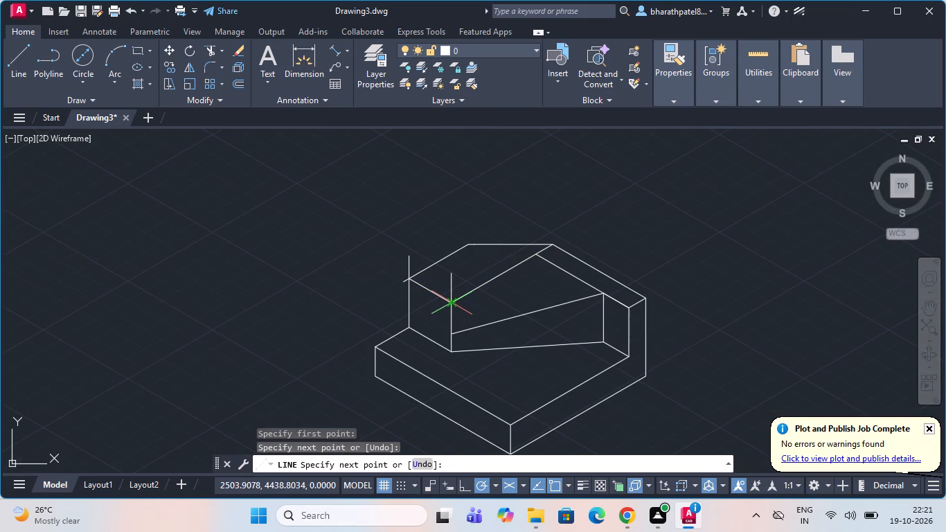
{"action": "key", "text": "Escape"}
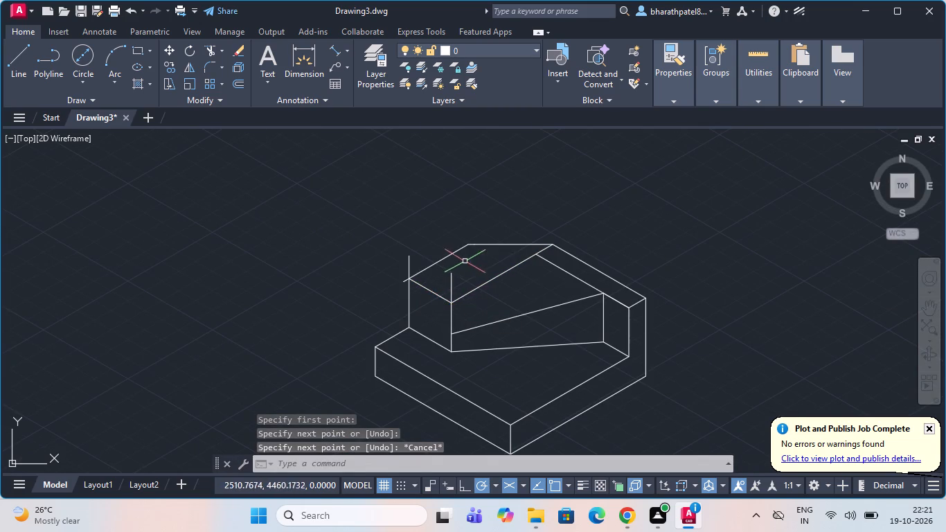
Trim the overshooting ends of both vertical lines and the outer 210° edge at the raised block's top corners.
{"action": "scroll", "coordinate": [465, 260], "scroll_direction": "up", "scroll_amount": 2}
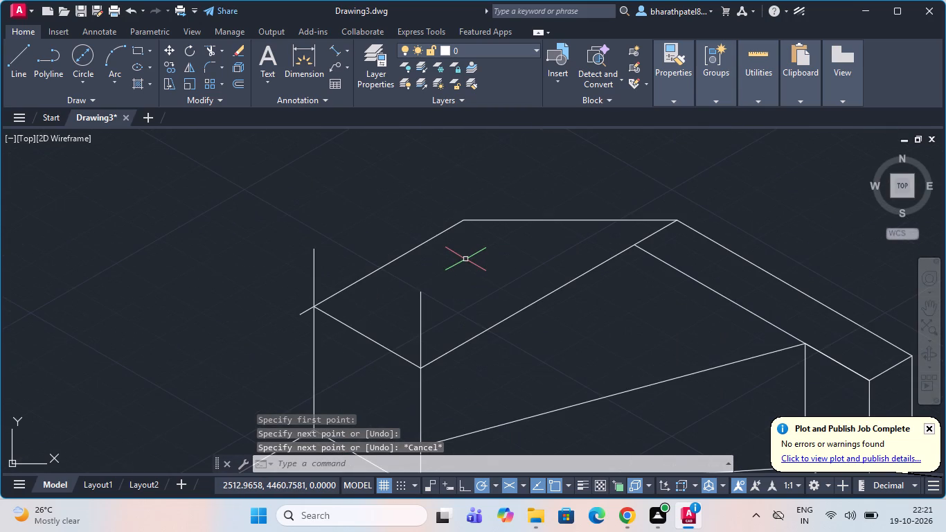
{"action": "scroll", "coordinate": [465, 259], "scroll_direction": "down", "scroll_amount": 2}
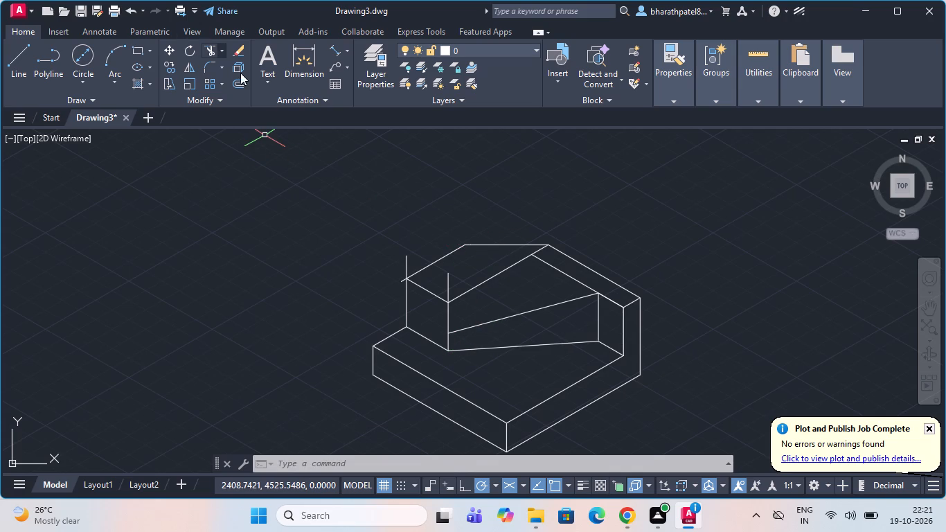
{"action": "left_click", "coordinate": [206, 51]}
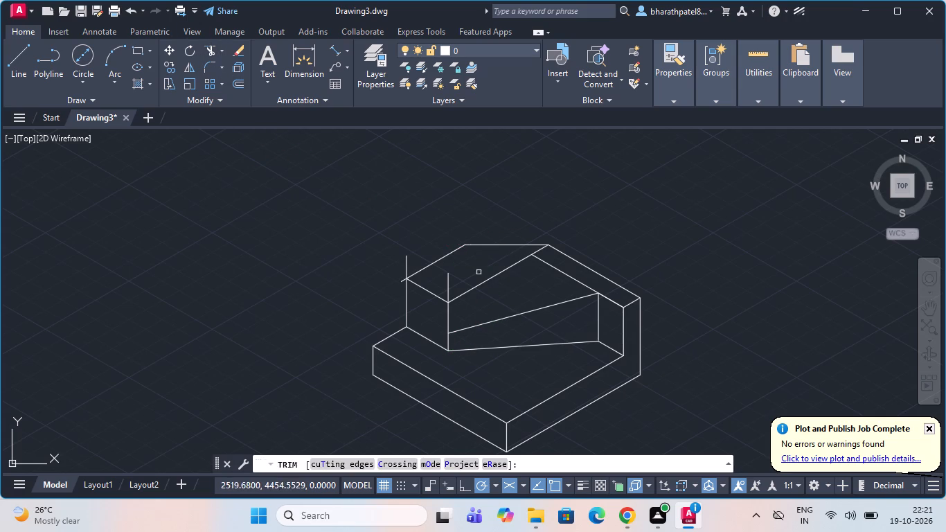
{"action": "left_click", "coordinate": [406, 263]}
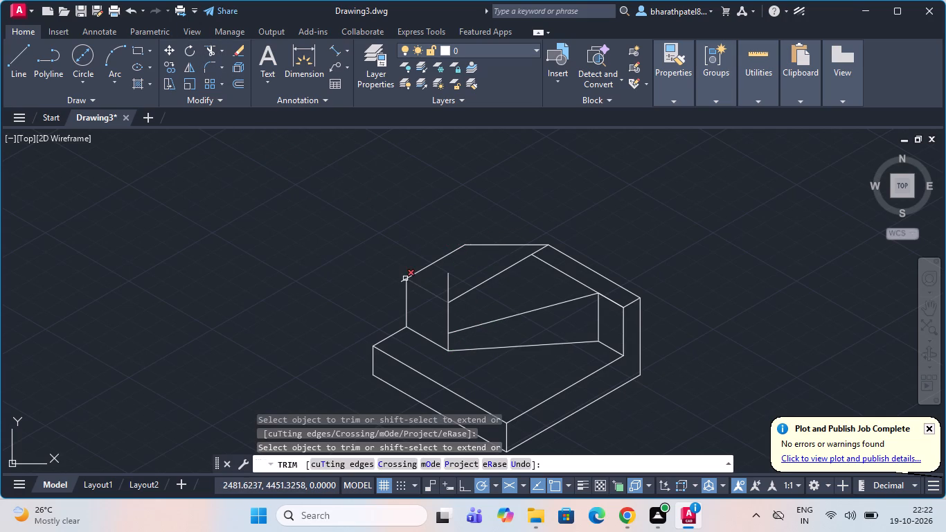
{"action": "scroll", "coordinate": [401, 281], "scroll_direction": "up", "scroll_amount": 4}
{"action": "left_click", "coordinate": [394, 251]}
{"action": "left_click", "coordinate": [395, 281]}
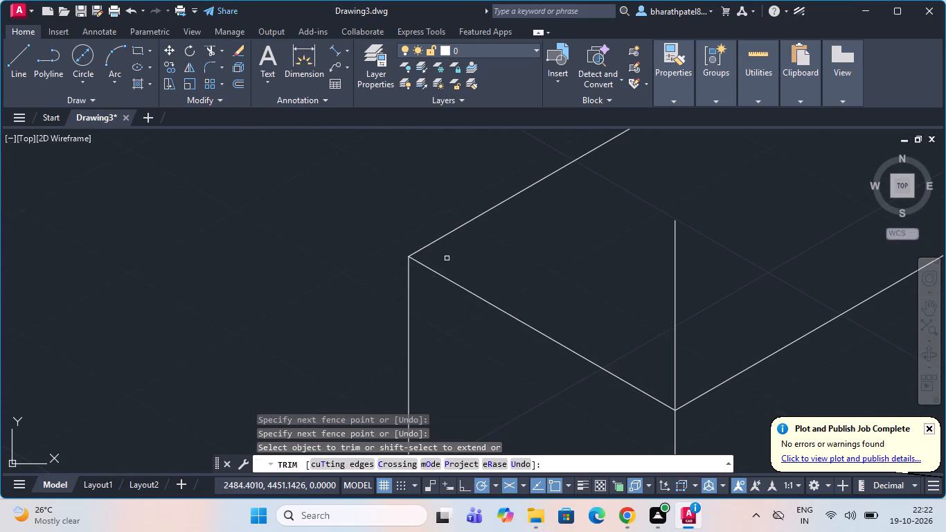
{"action": "left_click", "coordinate": [648, 289]}
{"action": "left_click", "coordinate": [691, 277]}
Trim away the wall's inner top edge between the inner 210° edge and the upper end of the 195° sloping line.
{"action": "scroll", "coordinate": [660, 276], "scroll_direction": "down", "scroll_amount": 3}
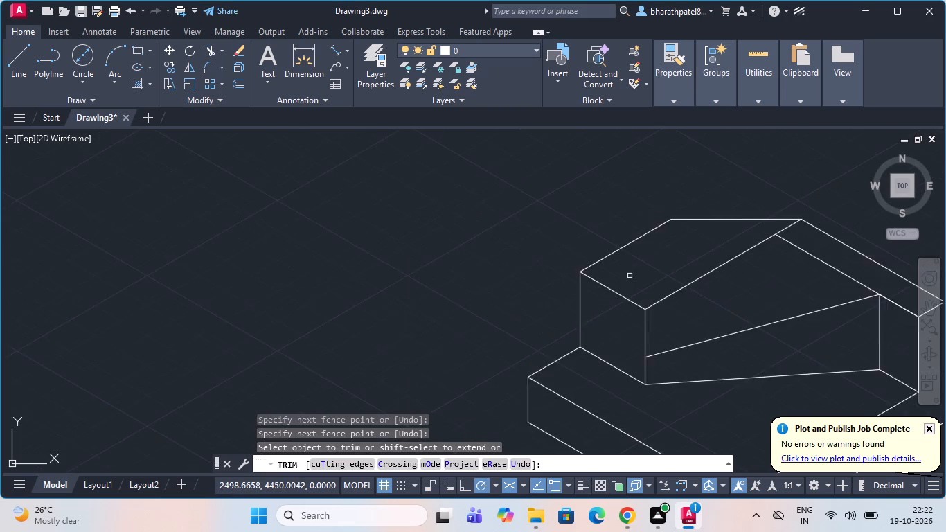
{"action": "scroll", "coordinate": [630, 274], "scroll_direction": "down", "scroll_amount": 1}
{"action": "scroll", "coordinate": [707, 351], "scroll_direction": "up", "scroll_amount": 1}
{"action": "scroll", "coordinate": [707, 351], "scroll_direction": "down", "scroll_amount": 1}
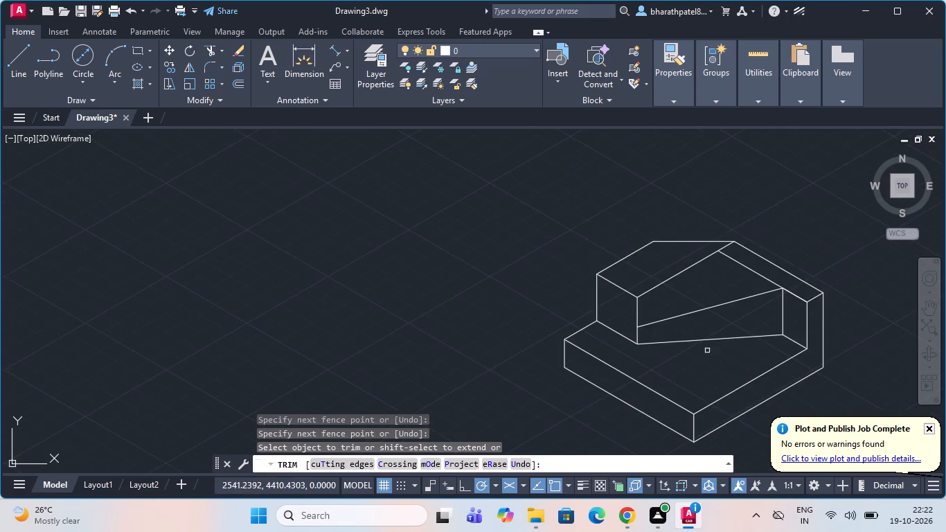
{"action": "scroll", "coordinate": [570, 275], "scroll_direction": "down", "scroll_amount": 2}
{"action": "scroll", "coordinate": [667, 272], "scroll_direction": "up", "scroll_amount": 2}
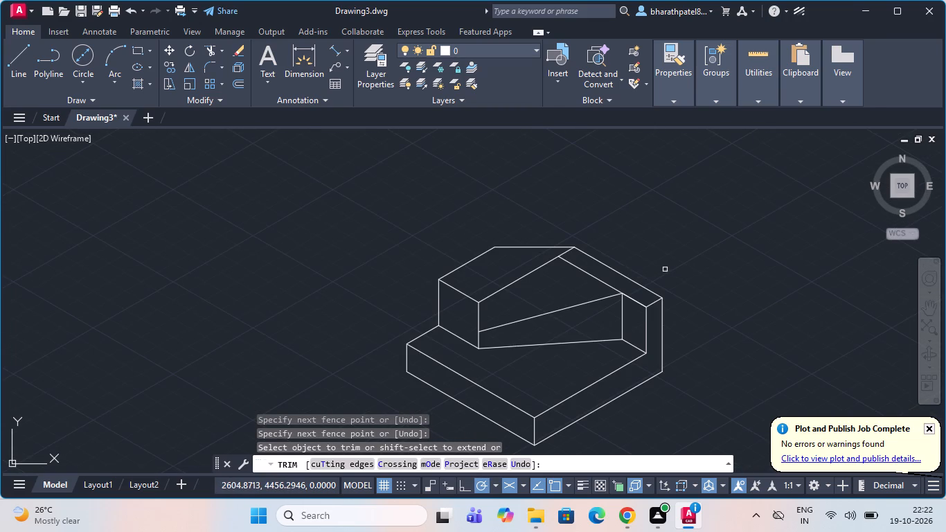
{"action": "left_click", "coordinate": [582, 267]}
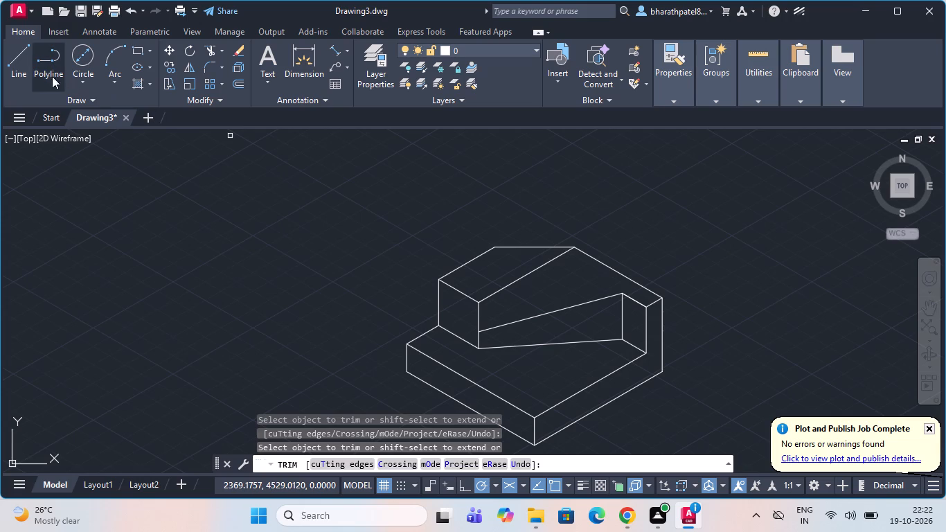
Draw a reference line from the inner vertical's upper end, extending the wall's short top edge up and back at 150°.
{"action": "left_click", "coordinate": [9, 58]}
{"action": "scroll", "coordinate": [629, 298], "scroll_direction": "up", "scroll_amount": 2}
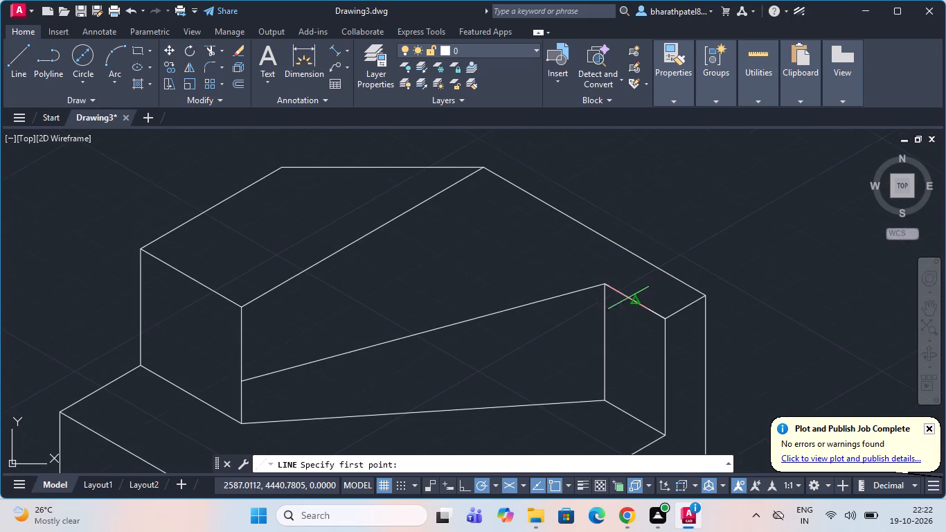
{"action": "left_click", "coordinate": [604, 283]}
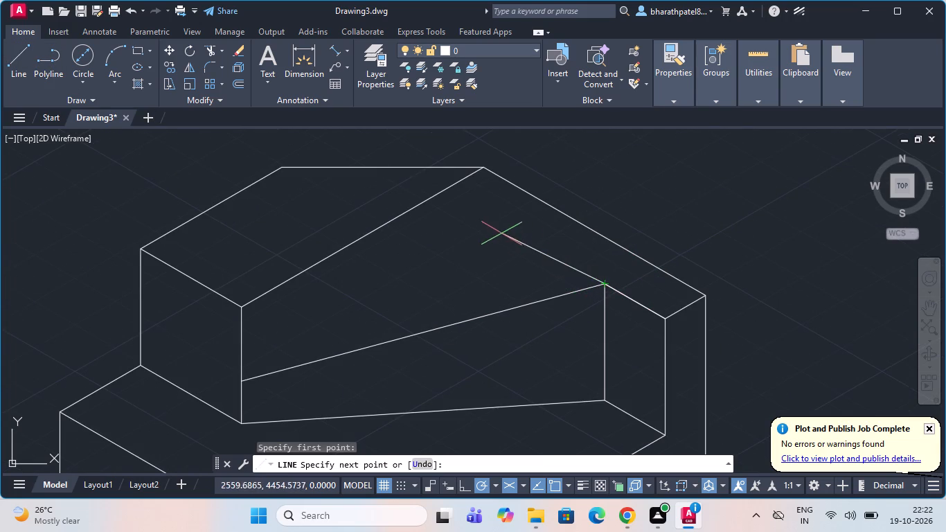
{"action": "left_click", "coordinate": [502, 227]}
{"action": "key", "text": "Escape"}
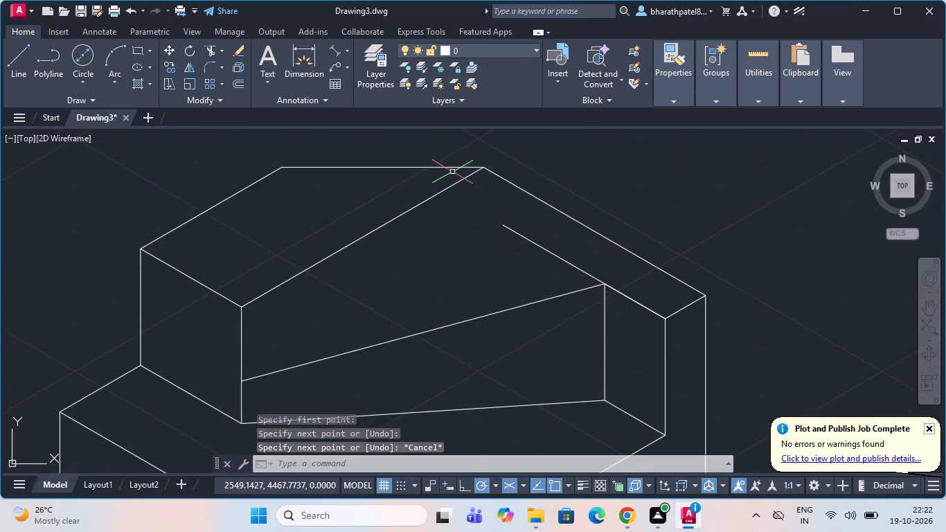
Measure the angle between the new reference line and the 195° sloping line with an angular dimension, without placing it.
{"action": "left_click", "coordinate": [346, 47]}
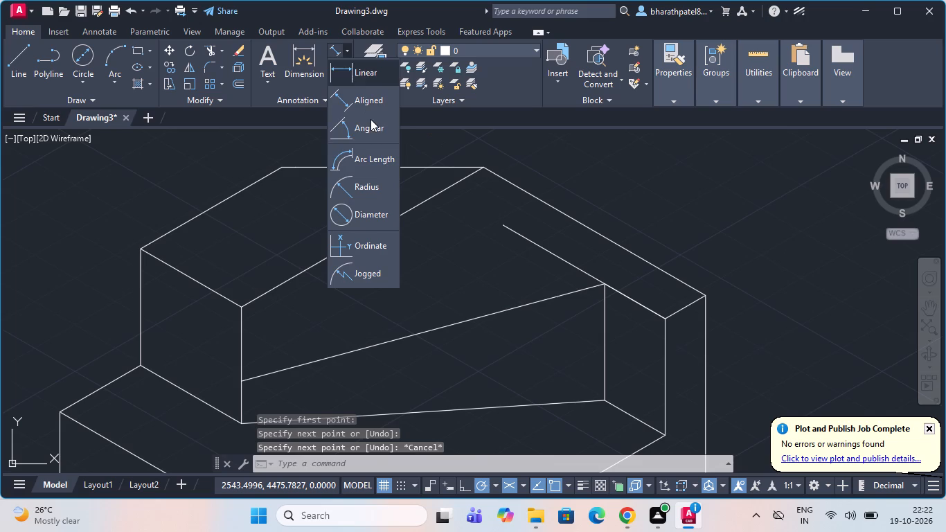
{"action": "left_click", "coordinate": [364, 127]}
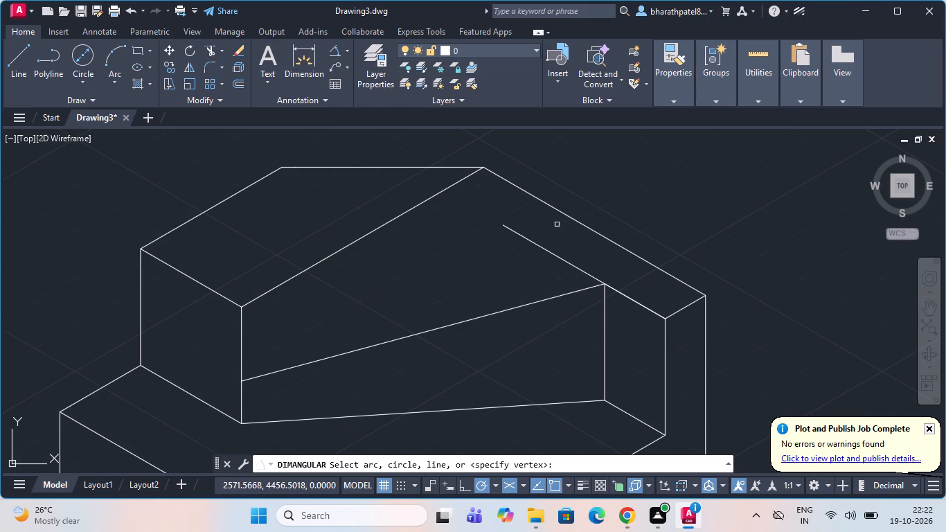
{"action": "left_click", "coordinate": [553, 254]}
{"action": "left_click", "coordinate": [526, 305]}
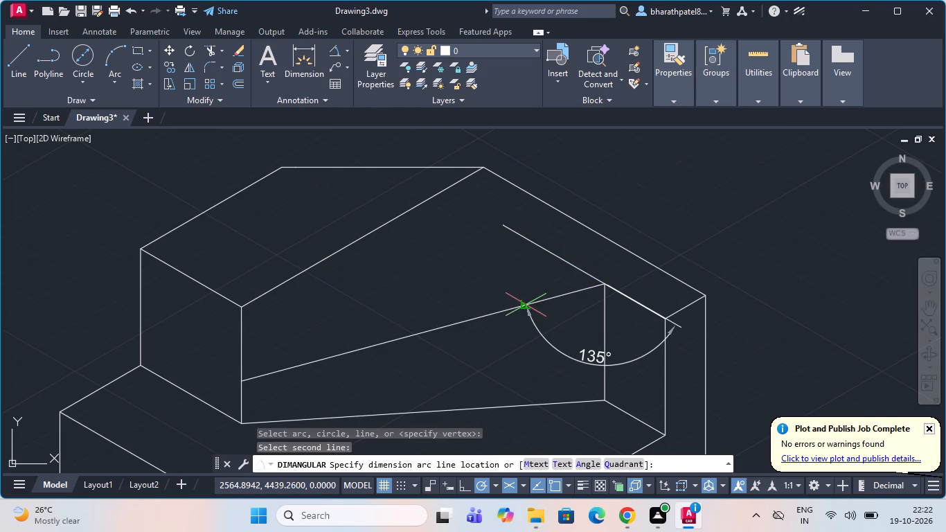
{"action": "scroll", "coordinate": [517, 292], "scroll_direction": "up", "scroll_amount": 2}
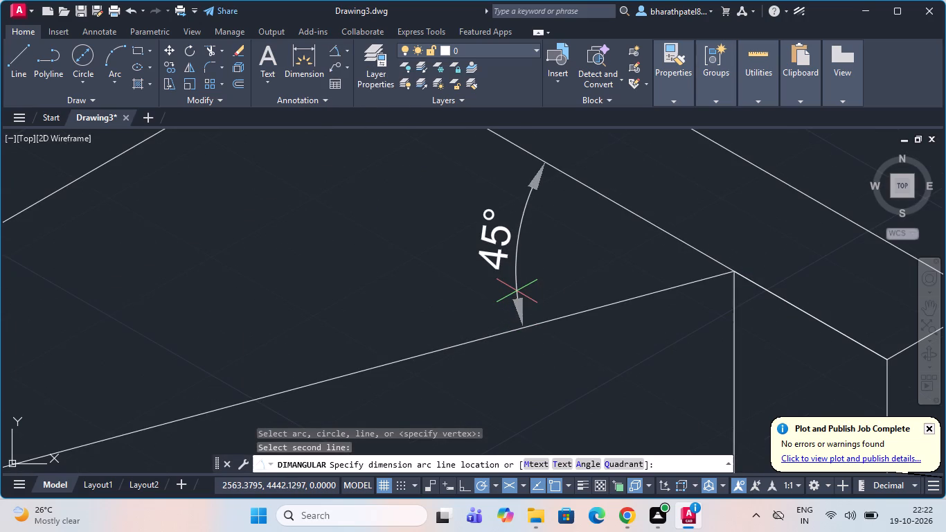
{"action": "key", "text": "Escape"}
Delete the 195° sloping line that runs to the upper end of the inner vertical.
{"action": "scroll", "coordinate": [517, 289], "scroll_direction": "down", "scroll_amount": 5}
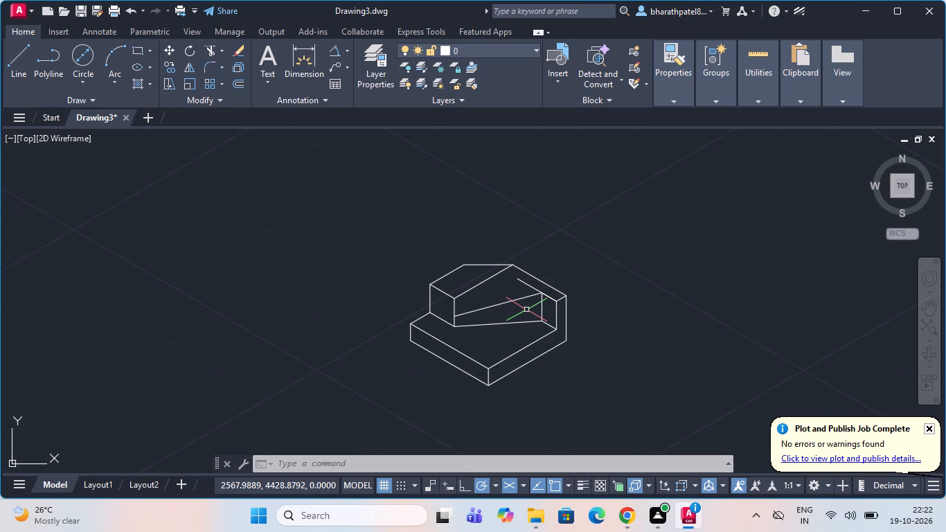
{"action": "scroll", "coordinate": [560, 357], "scroll_direction": "down", "scroll_amount": 1}
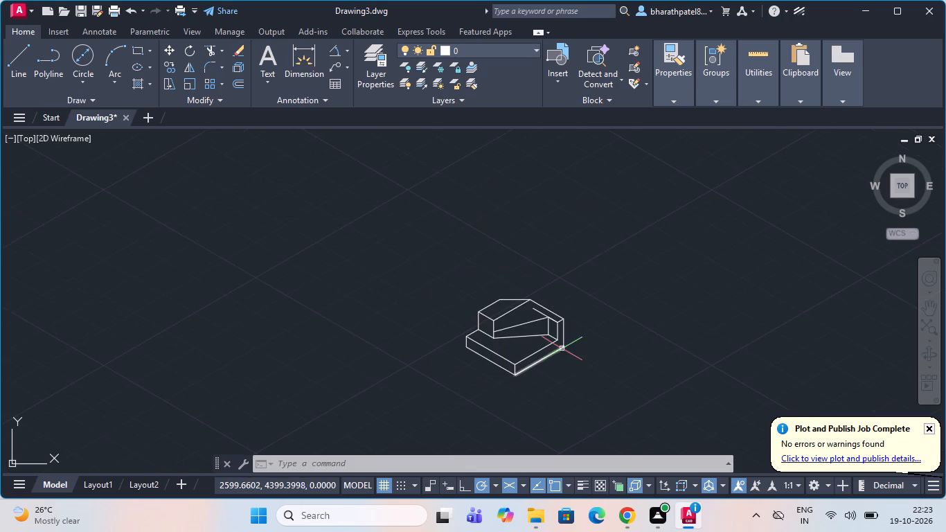
{"action": "scroll", "coordinate": [563, 356], "scroll_direction": "up", "scroll_amount": 3}
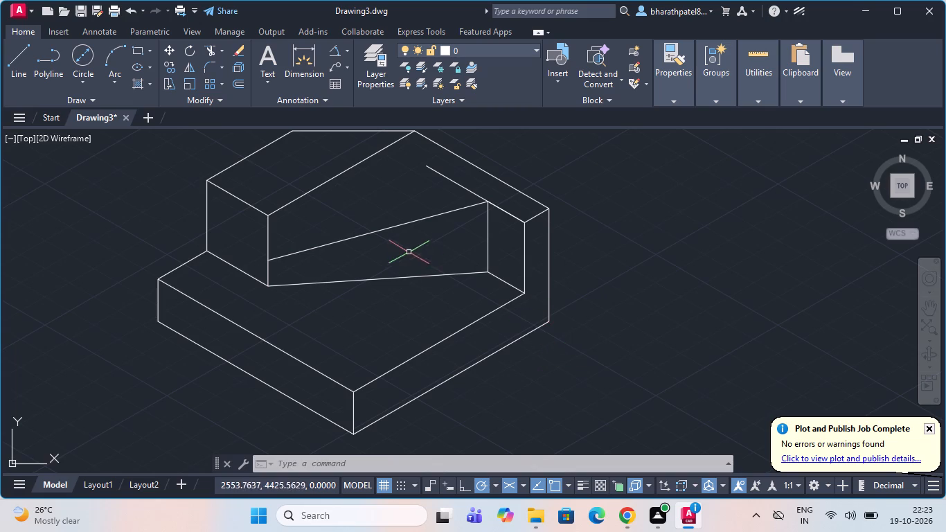
{"action": "left_click", "coordinate": [410, 222]}
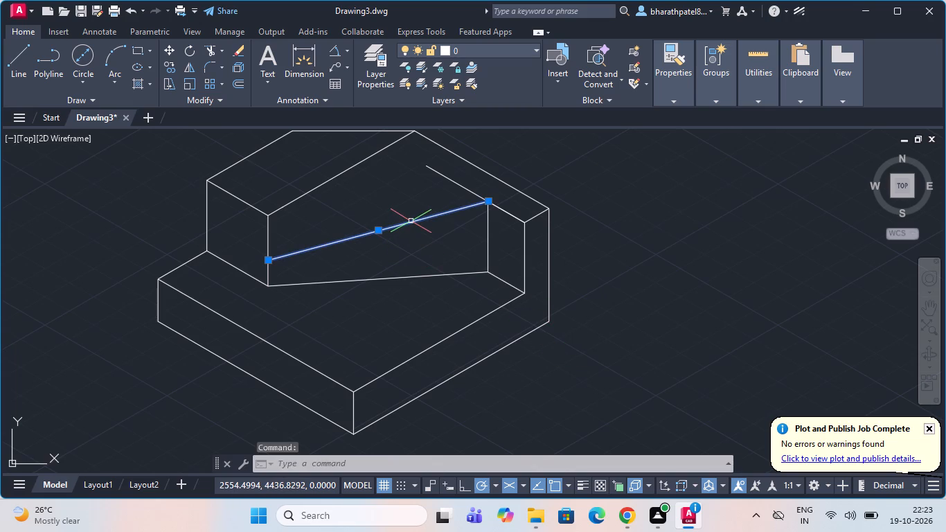
{"action": "key", "text": "Delete"}
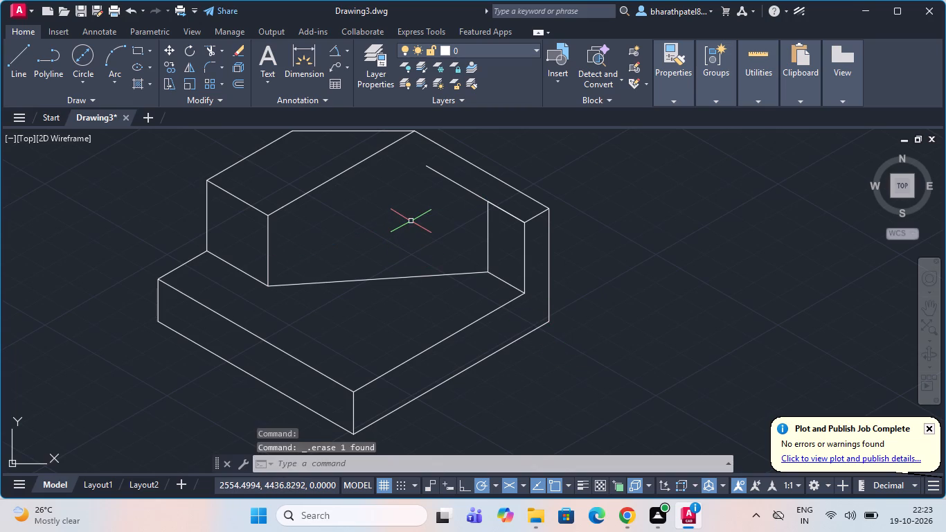
Draw a 180° line about 154 units long from the inner vertical's upper end past the raised block, with 30° polar tracking.
{"action": "left_click", "coordinate": [9, 64]}
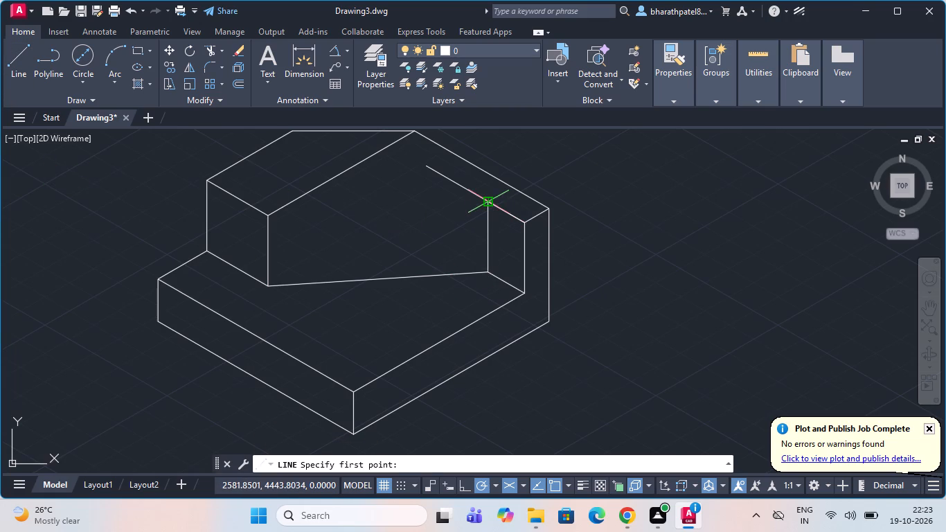
{"action": "left_click", "coordinate": [491, 198]}
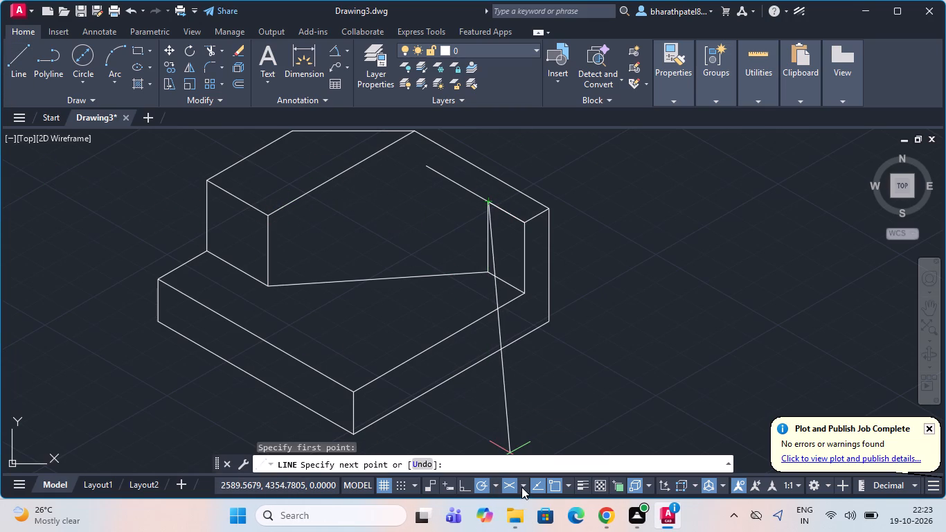
{"action": "left_click", "coordinate": [490, 486]}
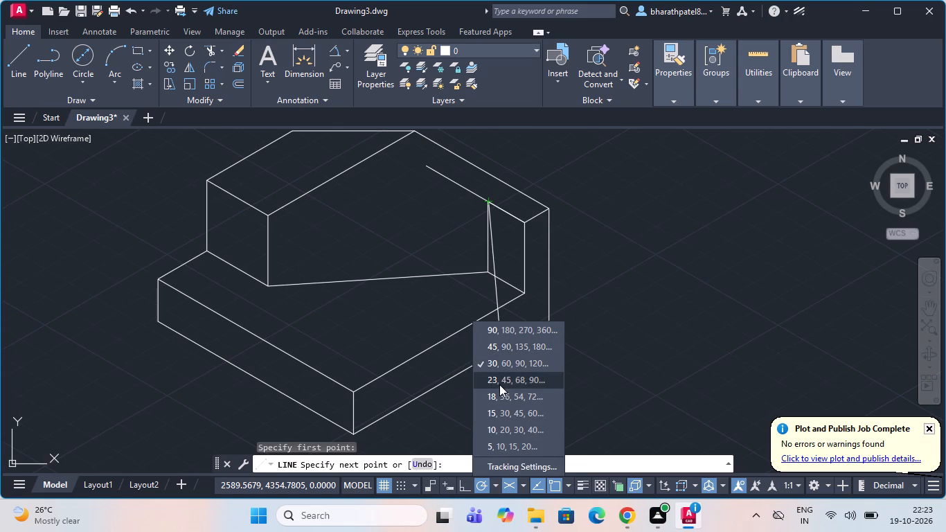
{"action": "left_click", "coordinate": [499, 360]}
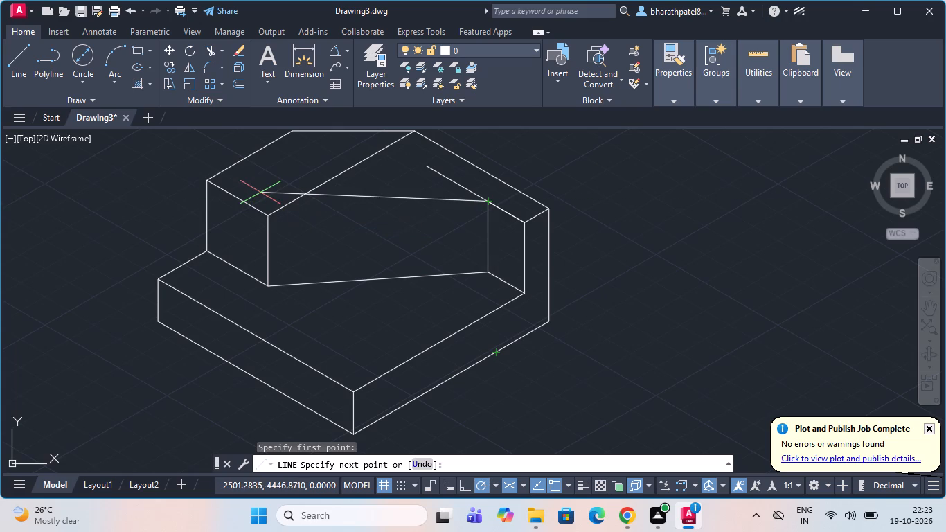
{"action": "left_click", "coordinate": [54, 195]}
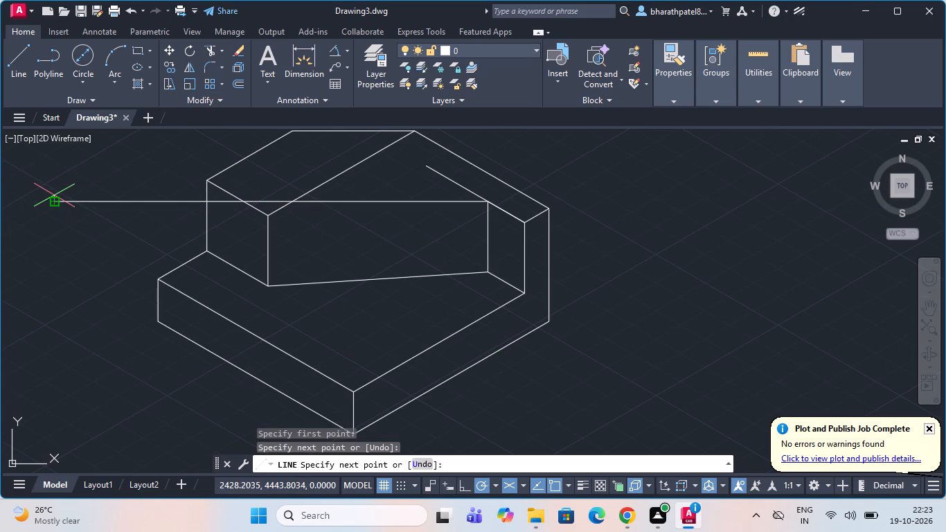
{"action": "key", "text": "Escape"}
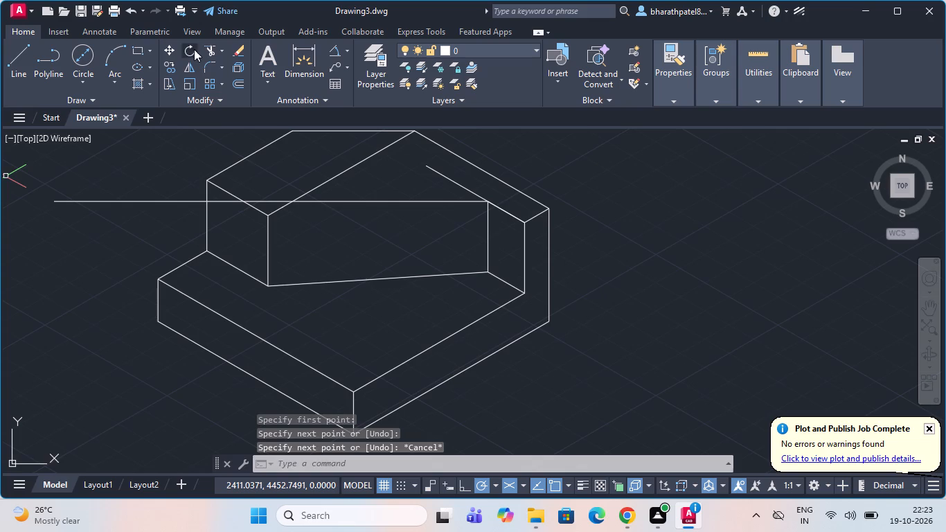
Trim the new horizontal line back to the raised block's inner 210° edge.
{"action": "left_click", "coordinate": [206, 51]}
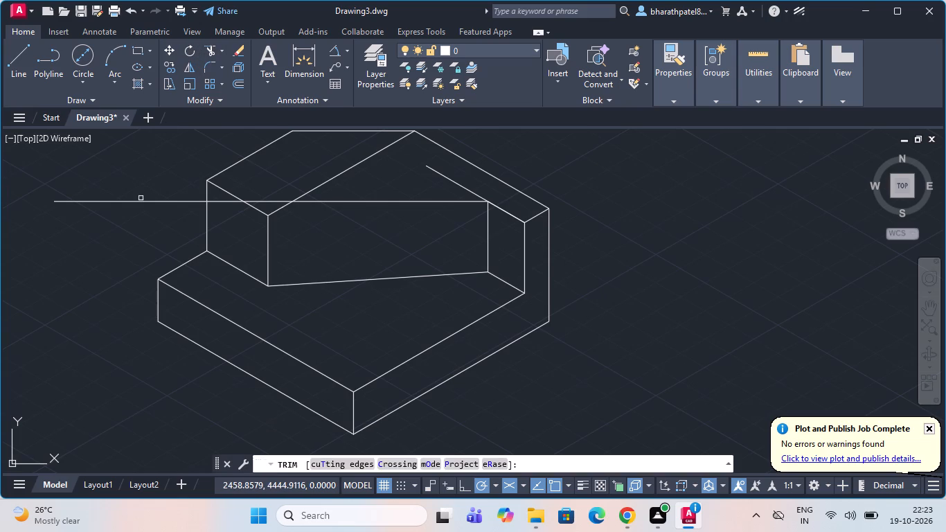
{"action": "left_click", "coordinate": [141, 202]}
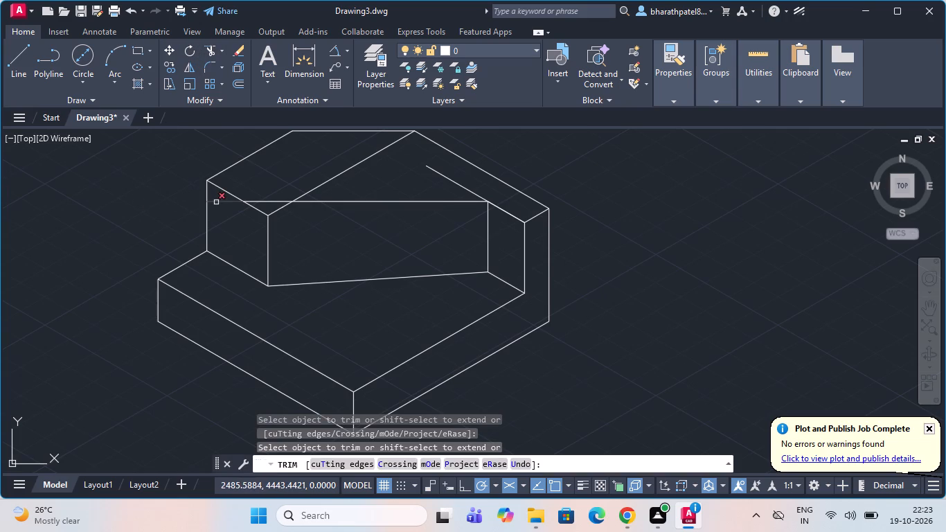
{"action": "left_click", "coordinate": [216, 202]}
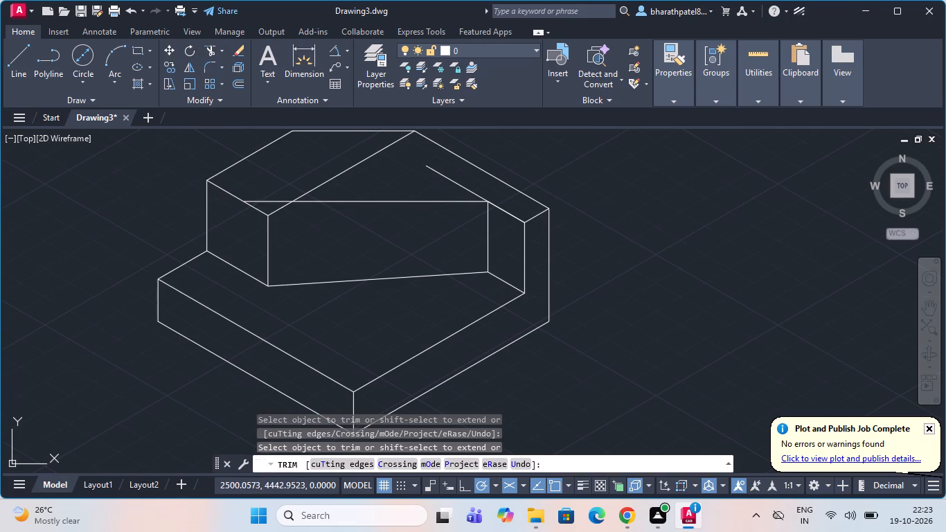
{"action": "left_click", "coordinate": [257, 204]}
{"action": "left_click", "coordinate": [262, 194]}
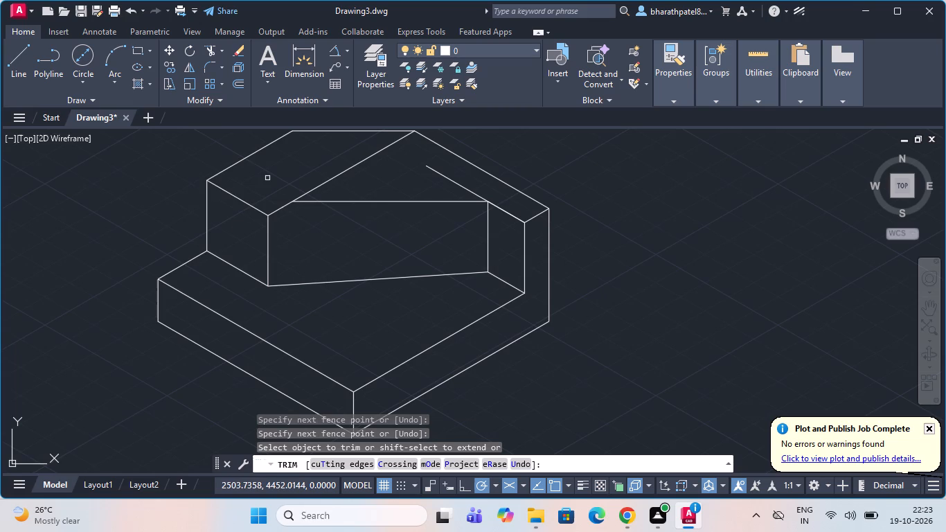
{"action": "scroll", "coordinate": [271, 184], "scroll_direction": "down", "scroll_amount": 3}
{"action": "scroll", "coordinate": [258, 177], "scroll_direction": "up", "scroll_amount": 3}
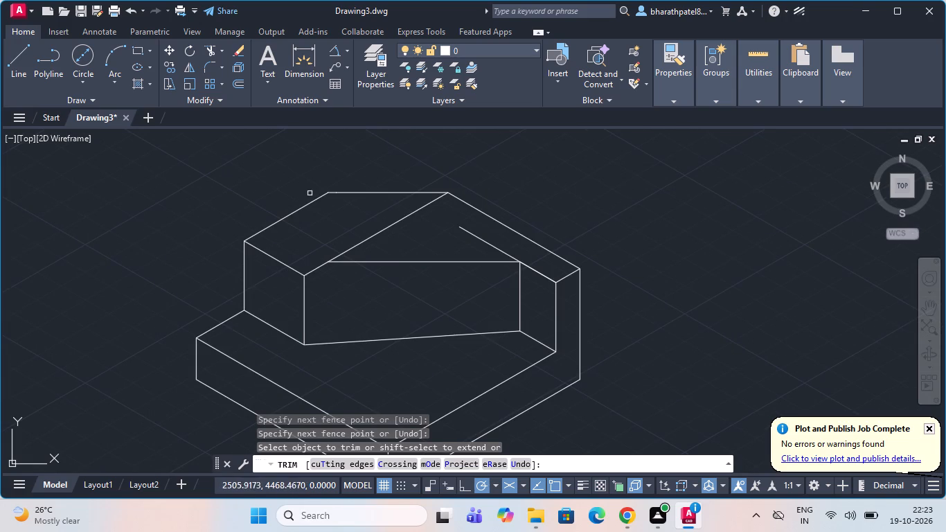
Draw a reference line about 40 units long at 150° from the corner where the horizontal top edge meets the inner 210° edge.
{"action": "left_click", "coordinate": [15, 50]}
{"action": "scroll", "coordinate": [266, 257], "scroll_direction": "down", "scroll_amount": 2}
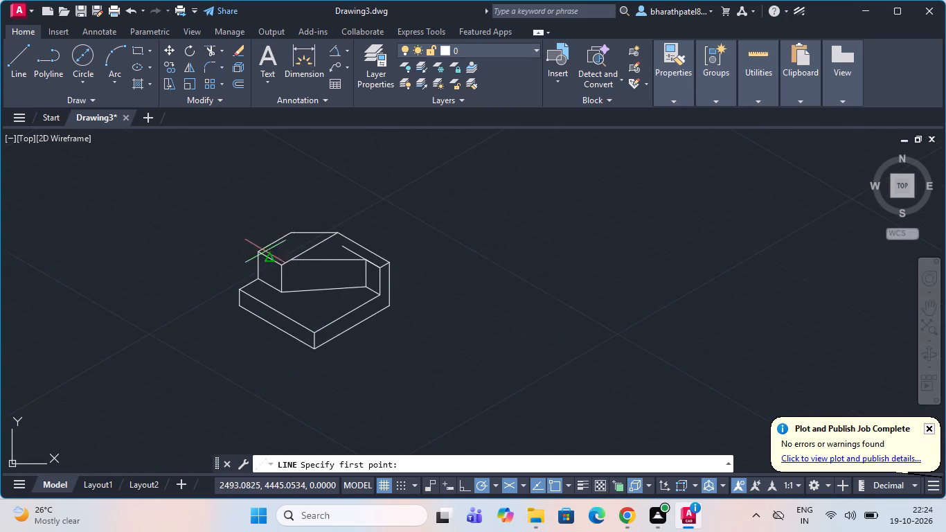
{"action": "scroll", "coordinate": [214, 213], "scroll_direction": "up", "scroll_amount": 3}
{"action": "scroll", "coordinate": [214, 213], "scroll_direction": "down", "scroll_amount": 1}
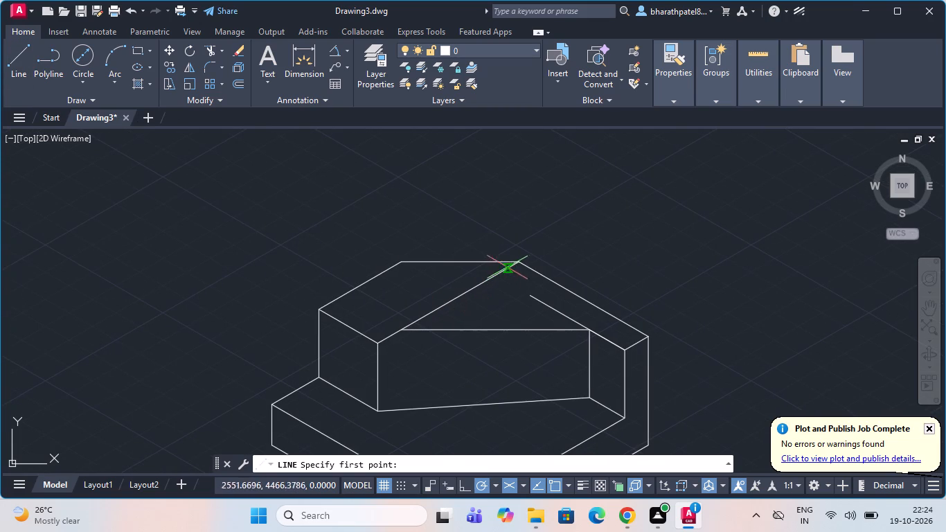
{"action": "left_click", "coordinate": [517, 263]}
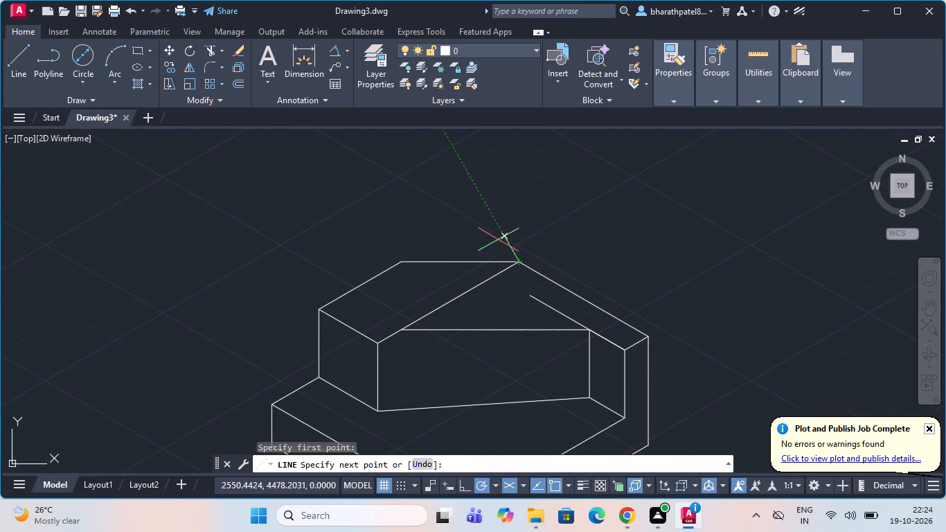
{"action": "scroll", "coordinate": [455, 265], "scroll_direction": "up", "scroll_amount": 2}
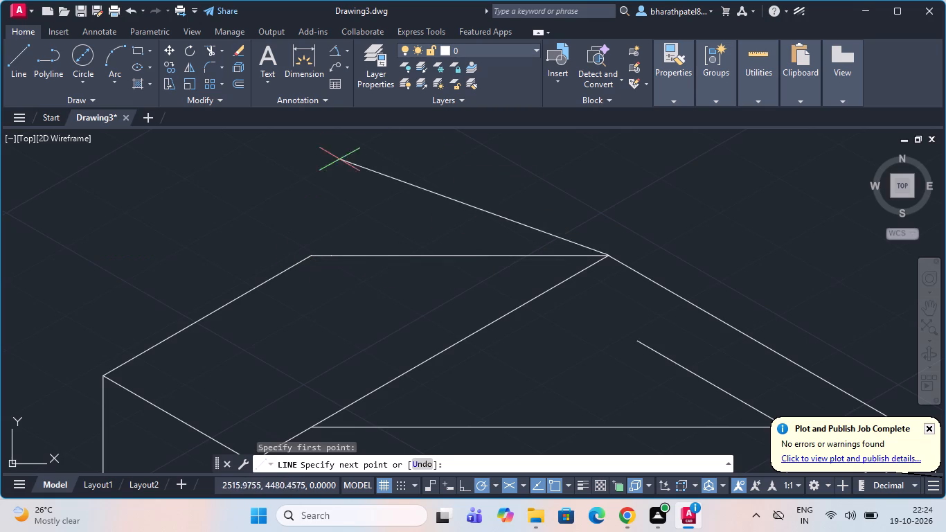
{"action": "scroll", "coordinate": [337, 143], "scroll_direction": "down", "scroll_amount": 2}
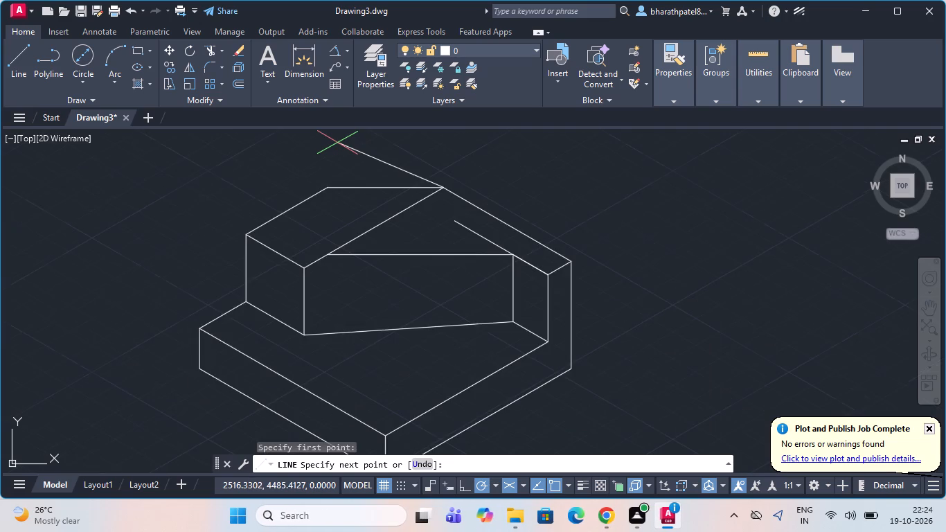
{"action": "scroll", "coordinate": [368, 231], "scroll_direction": "down", "scroll_amount": 3}
{"action": "scroll", "coordinate": [376, 254], "scroll_direction": "up", "scroll_amount": 4}
{"action": "scroll", "coordinate": [376, 254], "scroll_direction": "down", "scroll_amount": 4}
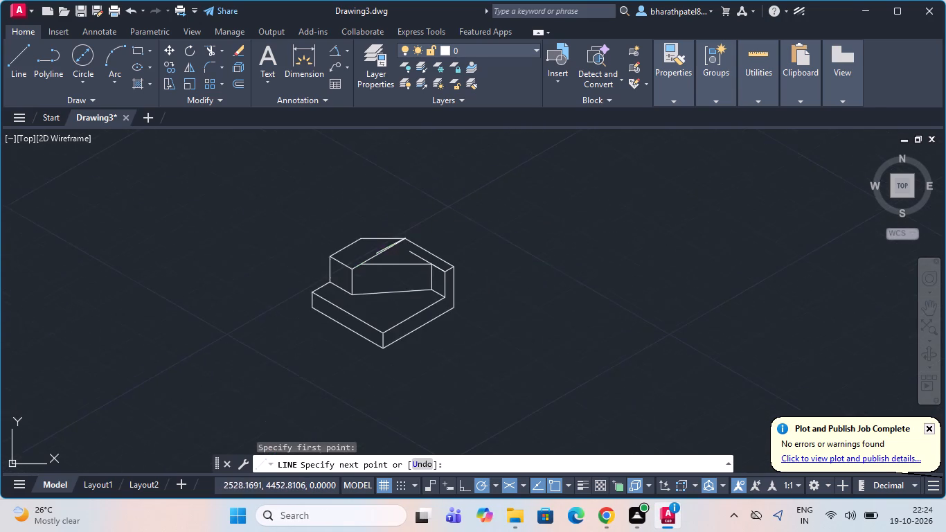
{"action": "scroll", "coordinate": [311, 222], "scroll_direction": "up", "scroll_amount": 3}
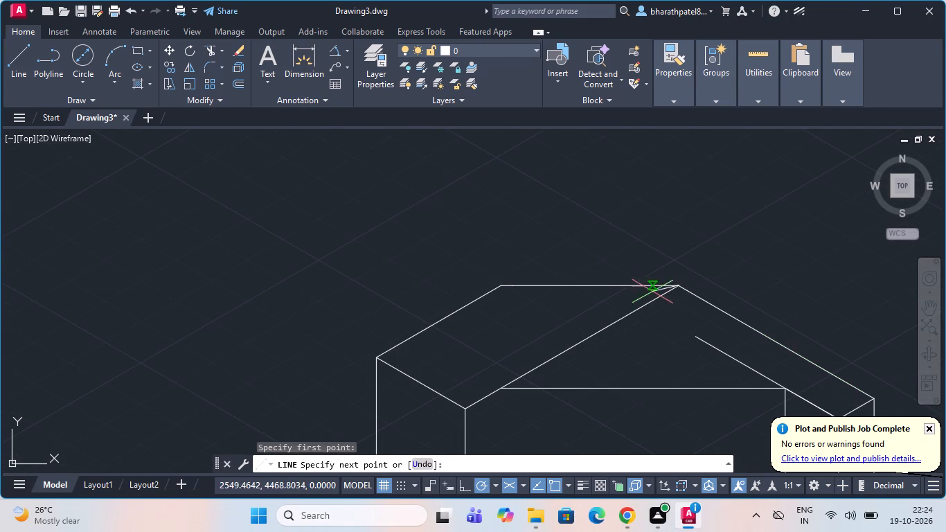
{"action": "scroll", "coordinate": [695, 291], "scroll_direction": "up", "scroll_amount": 4}
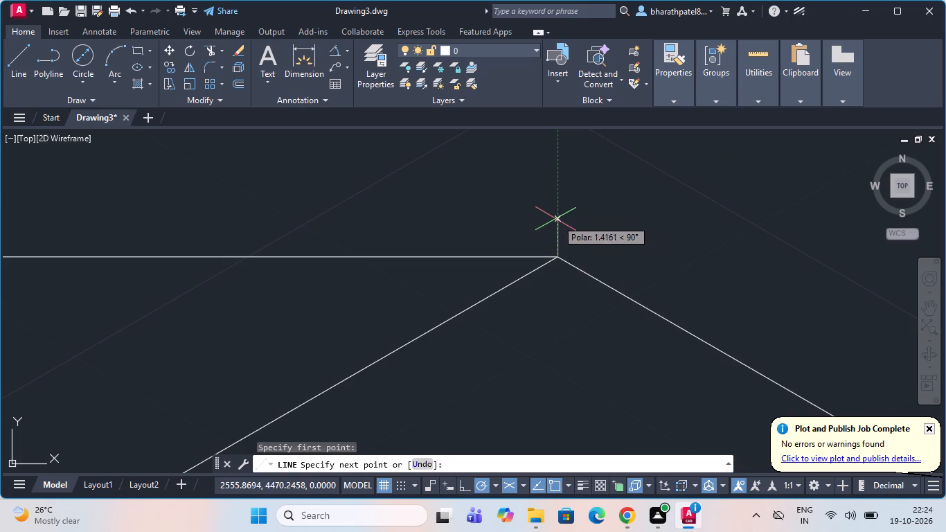
{"action": "scroll", "coordinate": [555, 219], "scroll_direction": "down", "scroll_amount": 6}
{"action": "scroll", "coordinate": [501, 204], "scroll_direction": "up", "scroll_amount": 4}
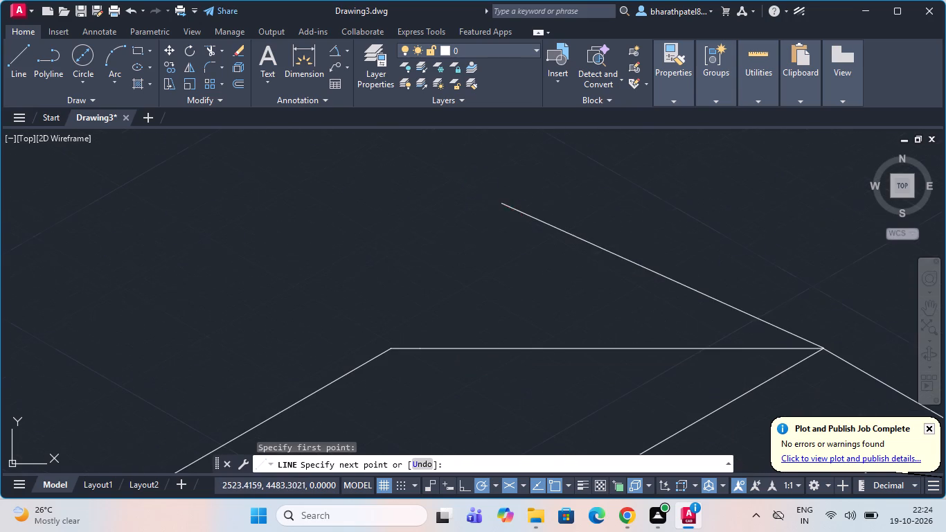
{"action": "left_click", "coordinate": [474, 147]}
{"action": "key", "text": "Escape"}
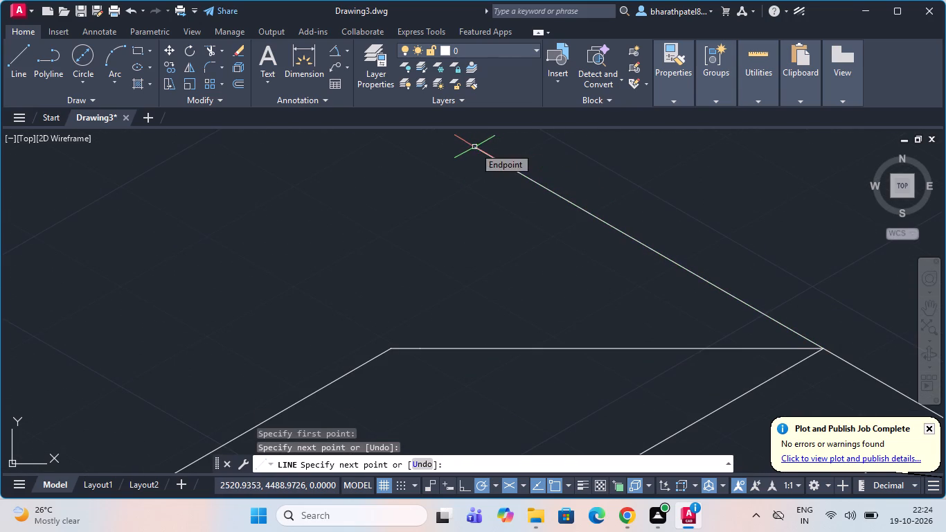
Check the angle between the raised block's horizontal top edge and the 150° reference line with an angular dimension.
{"action": "left_click", "coordinate": [333, 51]}
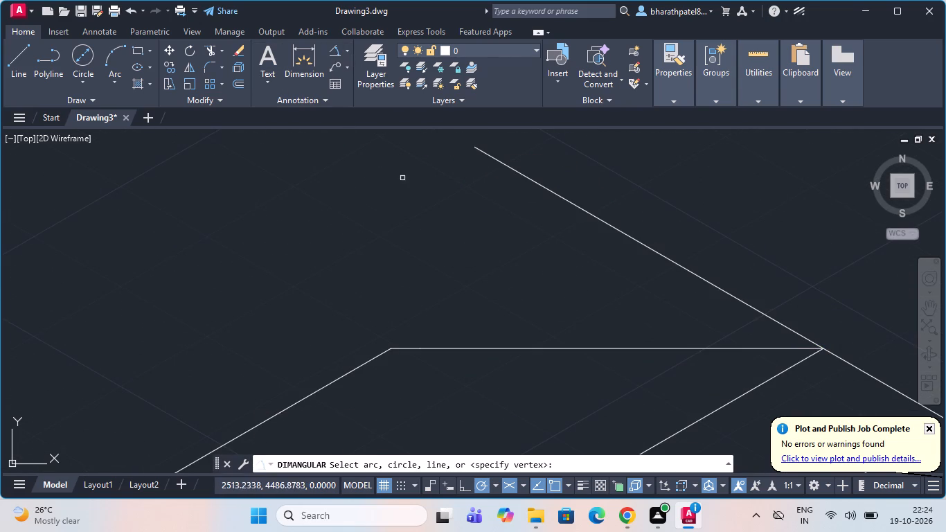
{"action": "left_click", "coordinate": [482, 348]}
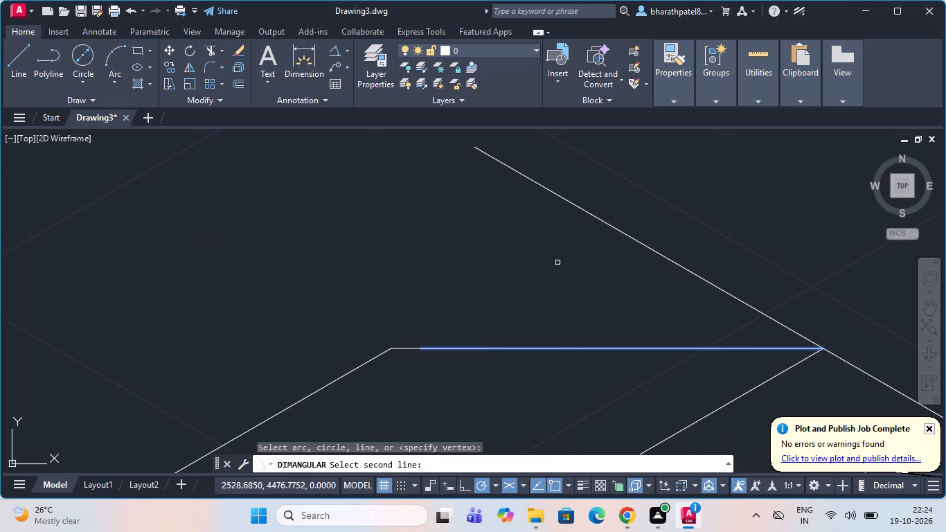
{"action": "left_click", "coordinate": [585, 212]}
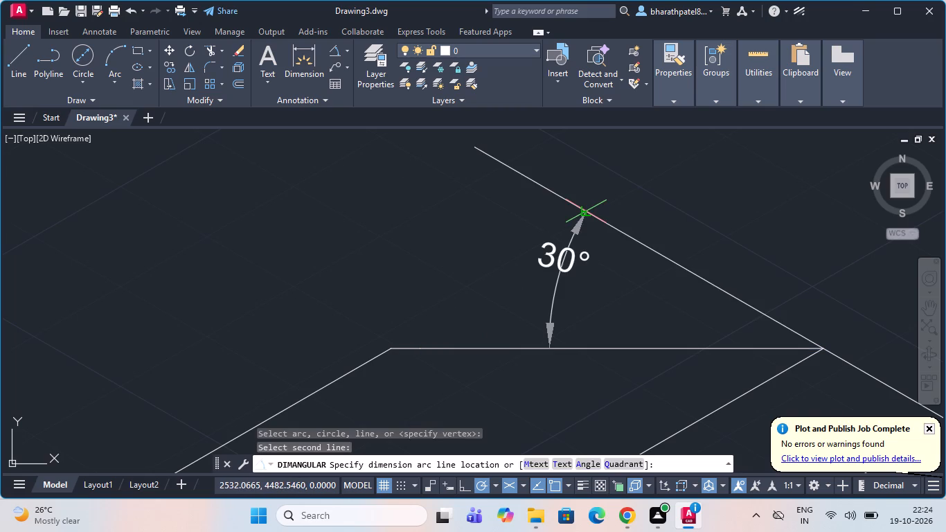
{"action": "scroll", "coordinate": [585, 212], "scroll_direction": "down", "scroll_amount": 3}
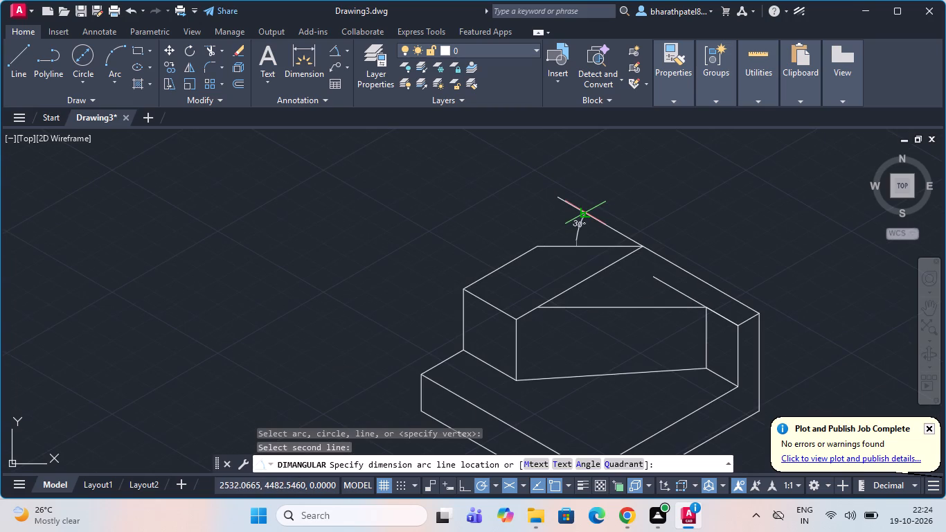
{"action": "key", "text": "Escape"}
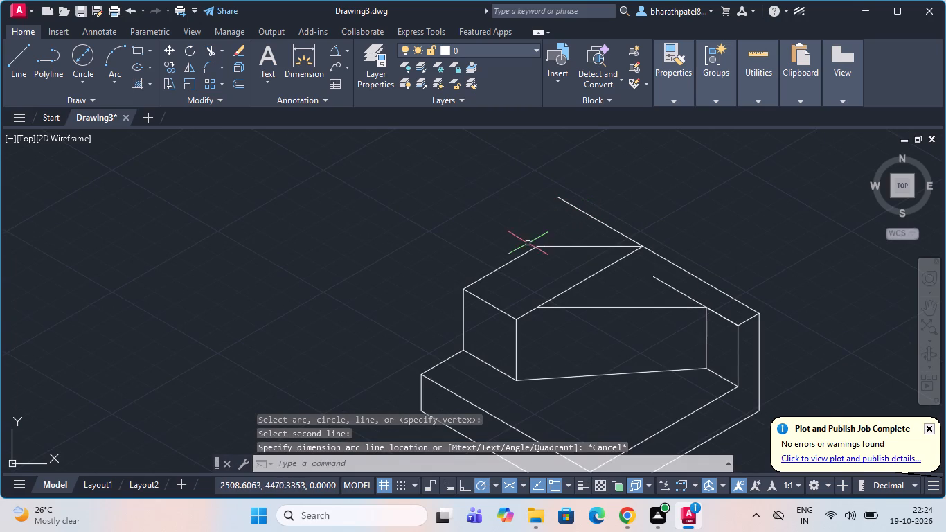
Draw a 180° line from the inner 210° edge's junction with the lower horizontal top edge outward past the raised block.
{"action": "scroll", "coordinate": [528, 256], "scroll_direction": "up", "scroll_amount": 2}
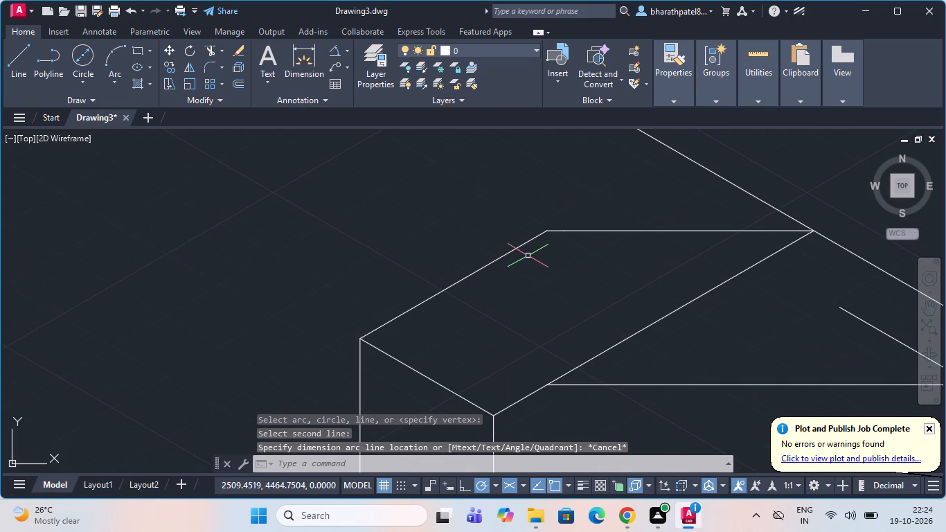
{"action": "scroll", "coordinate": [533, 251], "scroll_direction": "down", "scroll_amount": 2}
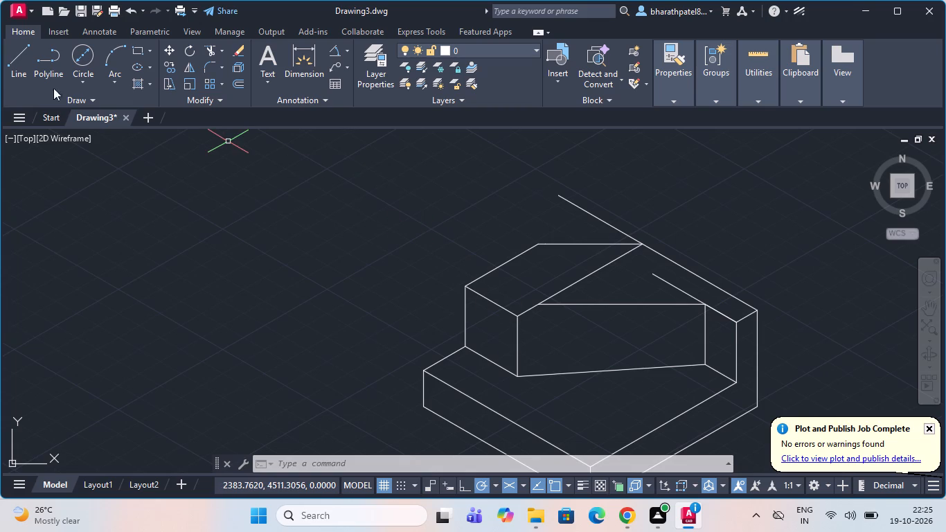
{"action": "left_click", "coordinate": [25, 51]}
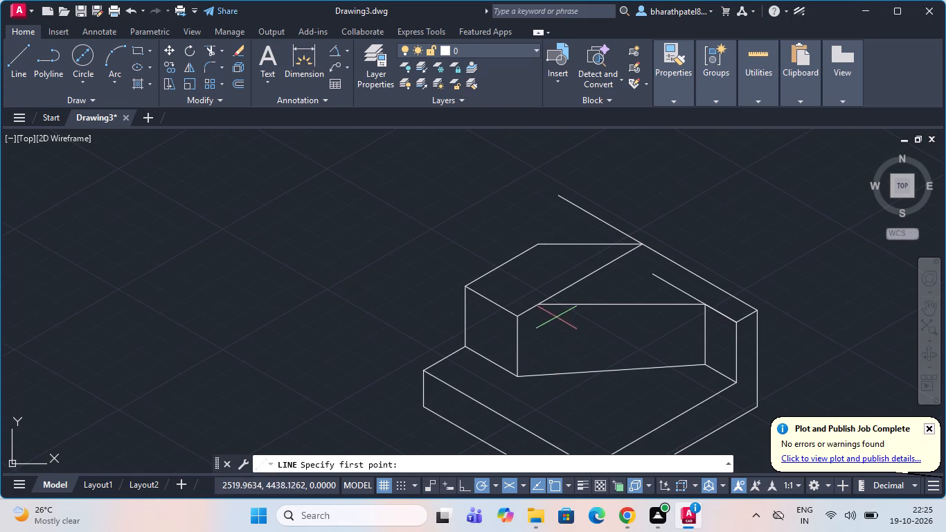
{"action": "left_click_drag", "start_coordinate": [538, 303], "coordinate": [532, 303]}
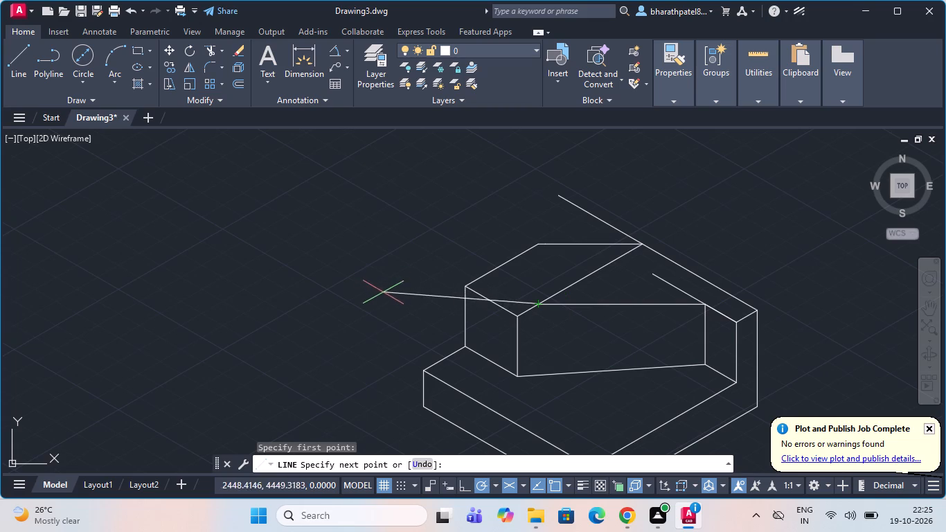
{"action": "left_click", "coordinate": [377, 299]}
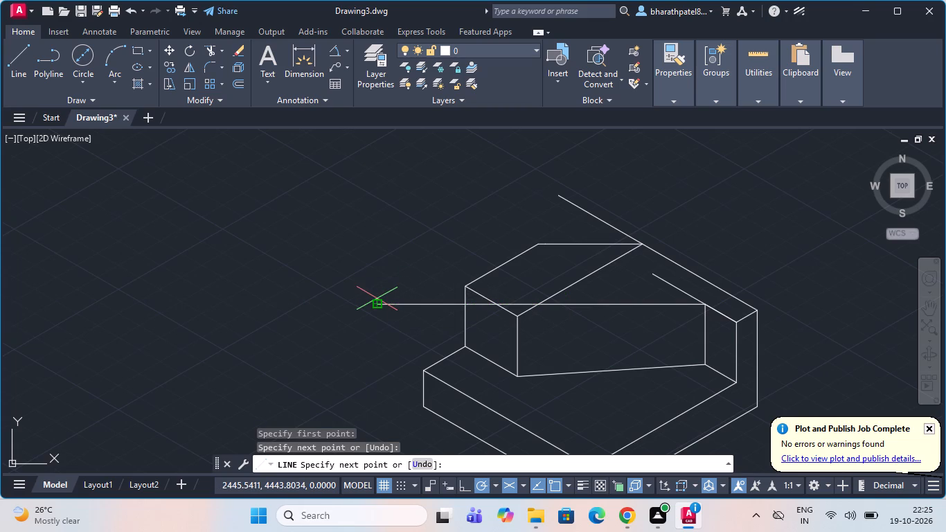
{"action": "key", "text": "Escape"}
Draw a vertical line down from the horizontal line's crossing with the raised block's short sloping top edge past its bottom edge.
{"action": "left_click", "coordinate": [11, 64]}
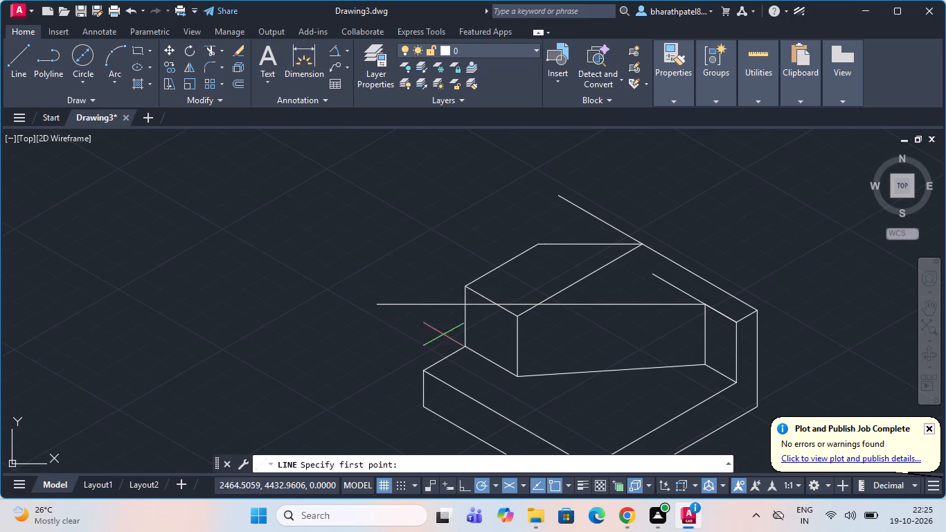
{"action": "left_click", "coordinate": [494, 305]}
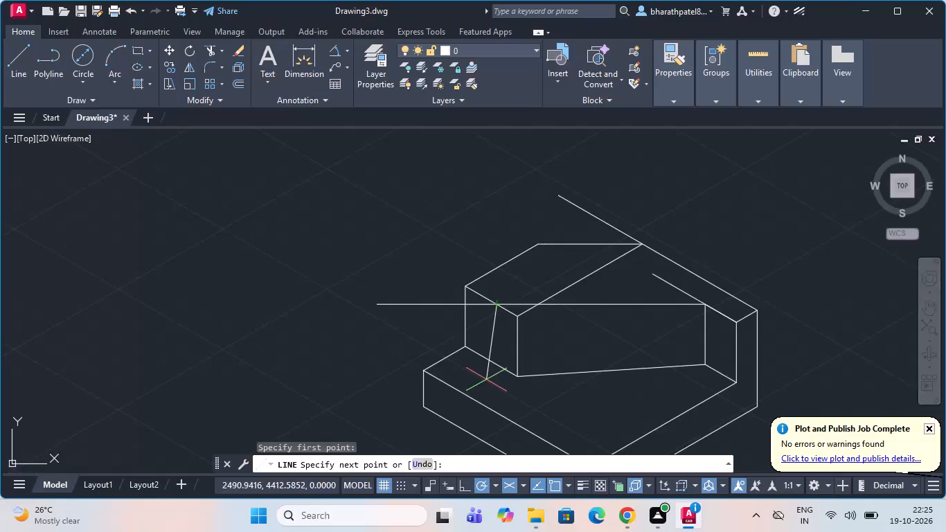
{"action": "left_click", "coordinate": [491, 380]}
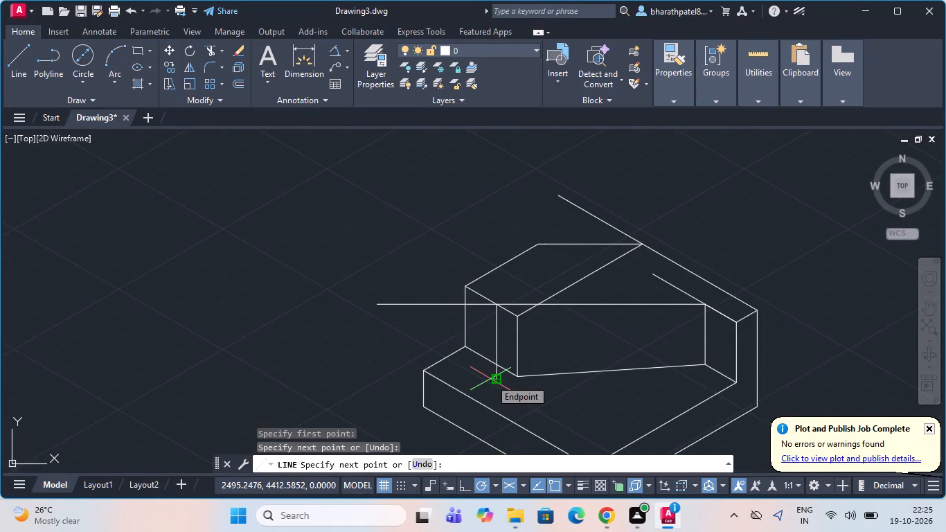
{"action": "key", "text": "Escape"}
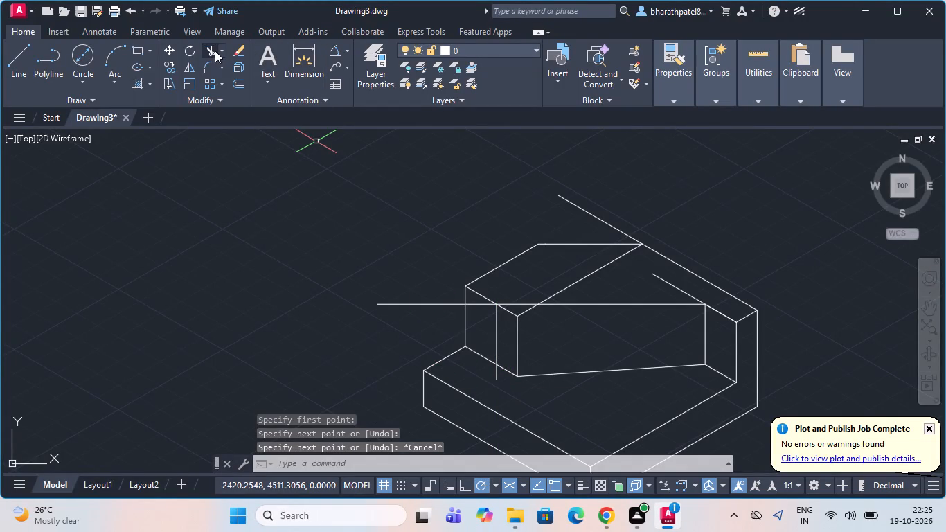
Trim away the raised block's old front corner edges, the new vertical's lower overhang and the horizontal line's part beyond the short top edge.
{"action": "left_click", "coordinate": [215, 51]}
{"action": "left_click", "coordinate": [497, 376]}
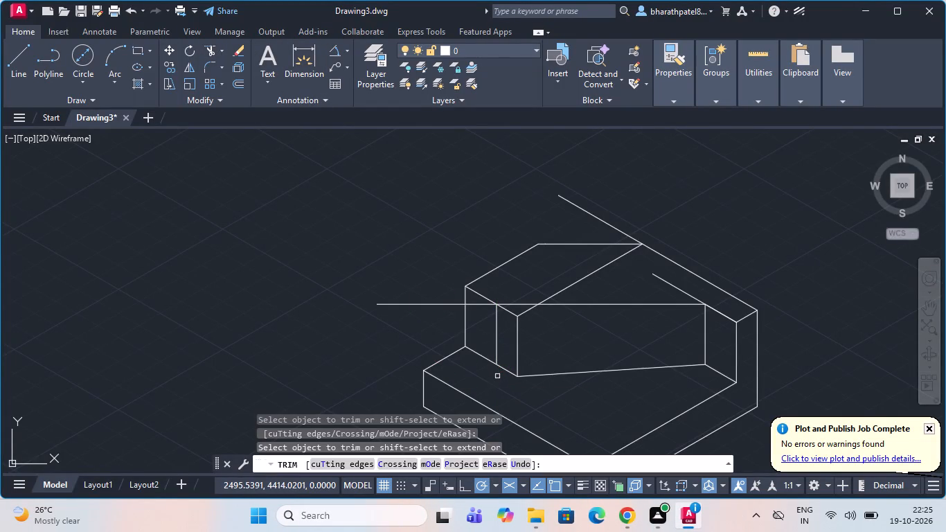
{"action": "left_click", "coordinate": [524, 312]}
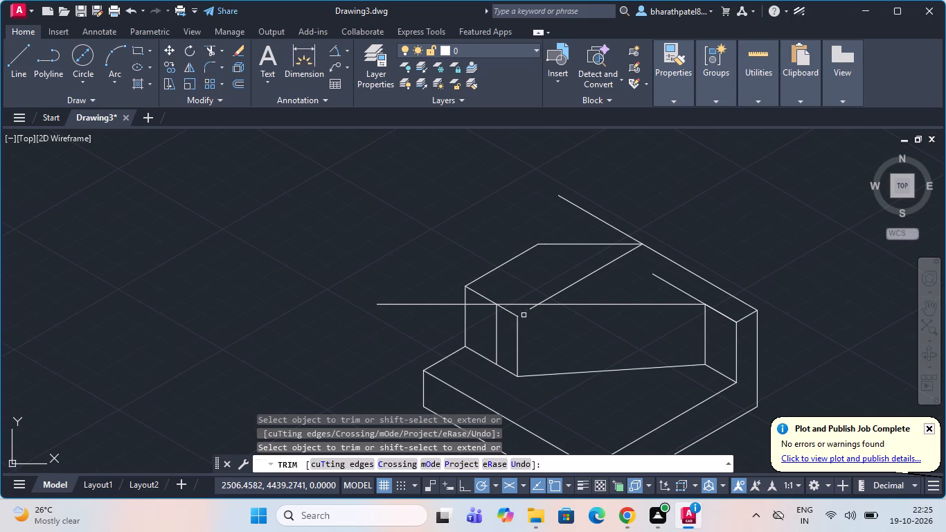
{"action": "left_click", "coordinate": [506, 310]}
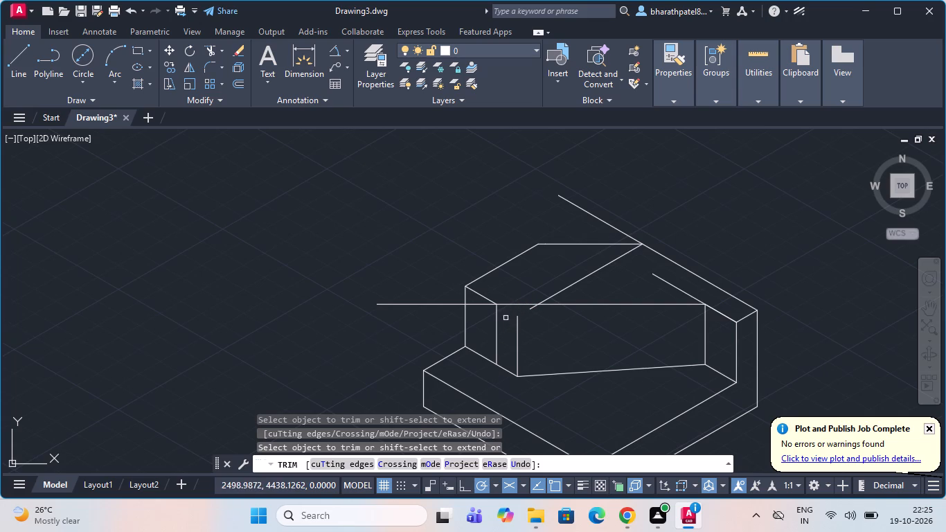
{"action": "left_click", "coordinate": [516, 340]}
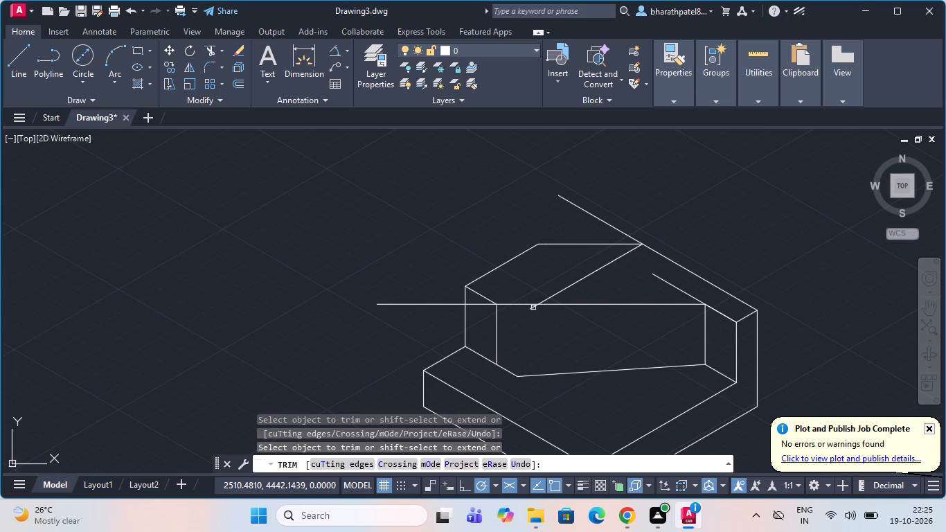
{"action": "left_click", "coordinate": [534, 308]}
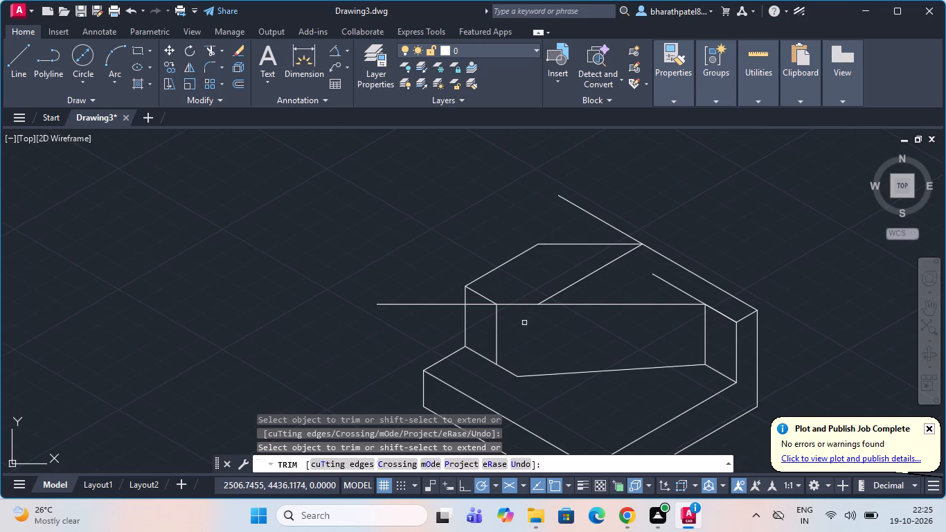
{"action": "left_click", "coordinate": [413, 297]}
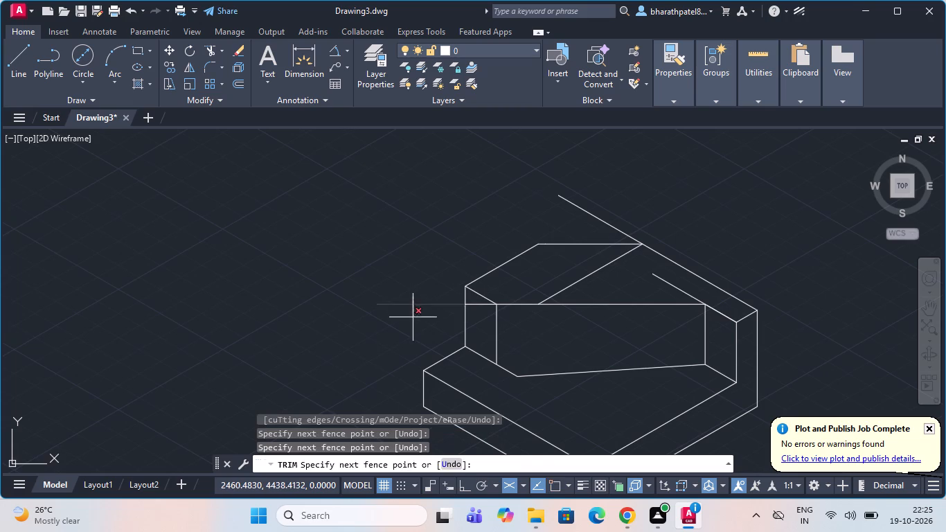
{"action": "left_click", "coordinate": [413, 317]}
{"action": "left_click", "coordinate": [479, 305]}
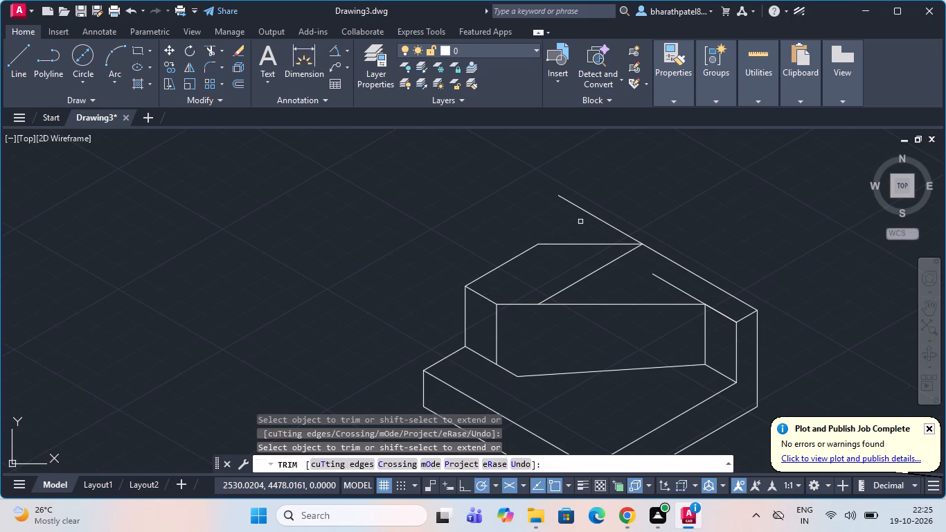
Draw a horizontal line from the new vertical's lower end to the inner vertical's lower end.
{"action": "scroll", "coordinate": [690, 224], "scroll_direction": "down", "scroll_amount": 2}
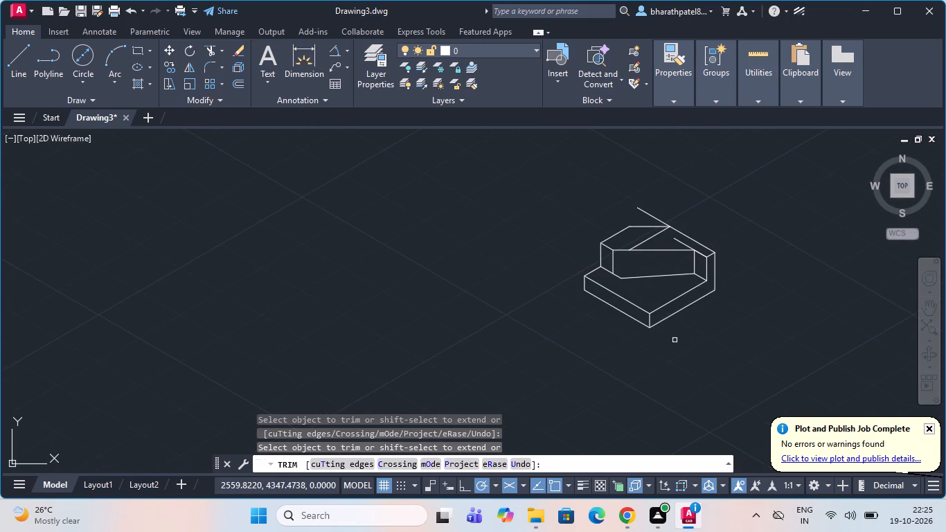
{"action": "scroll", "coordinate": [660, 332], "scroll_direction": "up", "scroll_amount": 2}
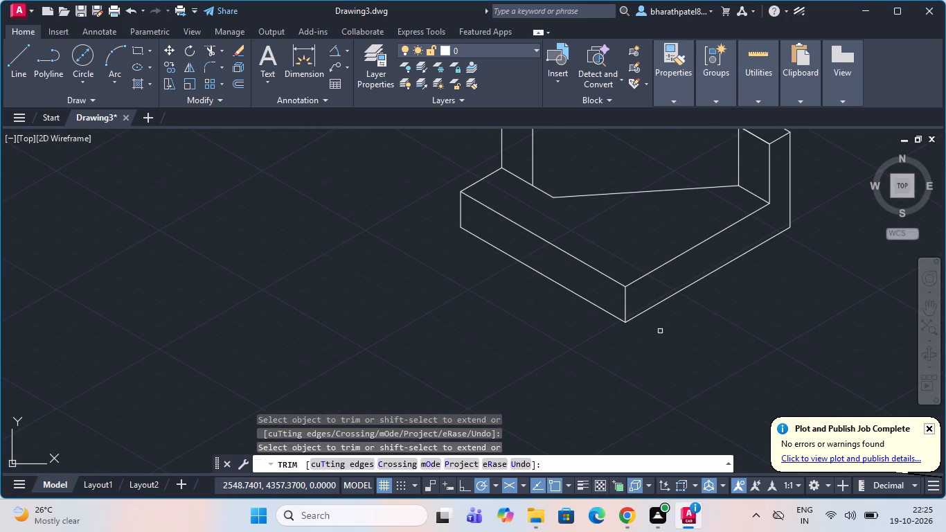
{"action": "scroll", "coordinate": [653, 306], "scroll_direction": "down", "scroll_amount": 1}
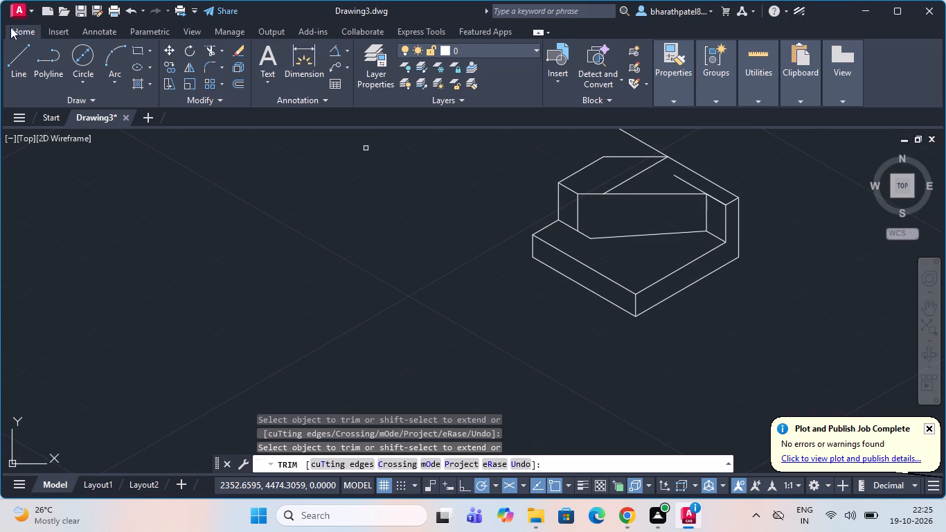
{"action": "left_click", "coordinate": [8, 55]}
{"action": "scroll", "coordinate": [673, 215], "scroll_direction": "up", "scroll_amount": 2}
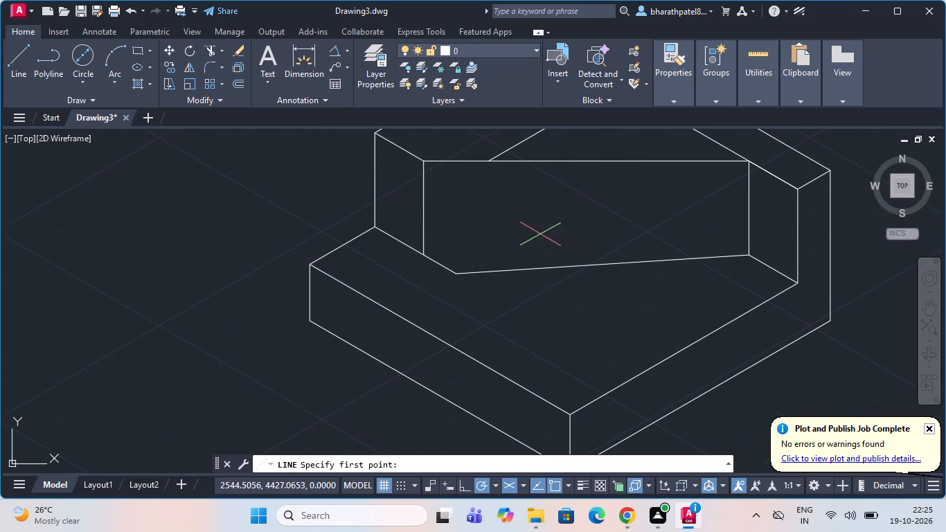
{"action": "left_click", "coordinate": [420, 252]}
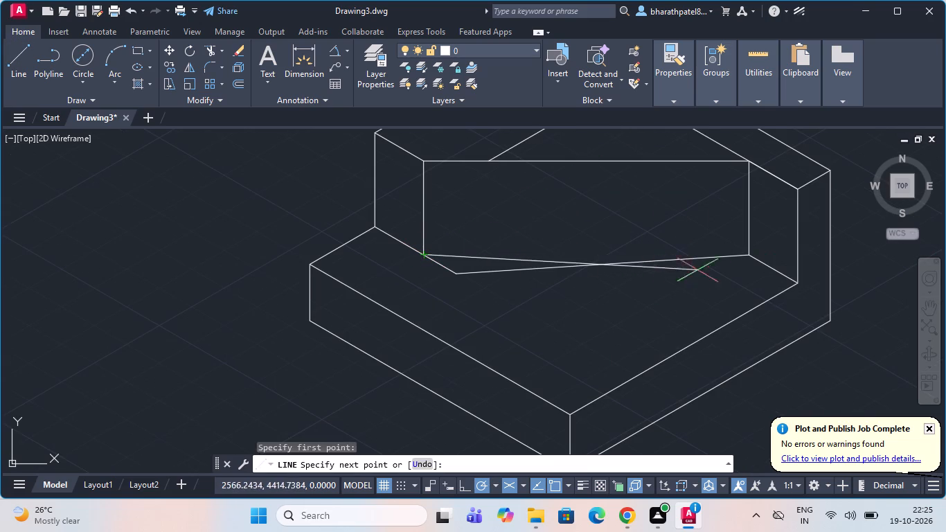
{"action": "scroll", "coordinate": [720, 258], "scroll_direction": "up", "scroll_amount": 2}
{"action": "left_click", "coordinate": [782, 246]}
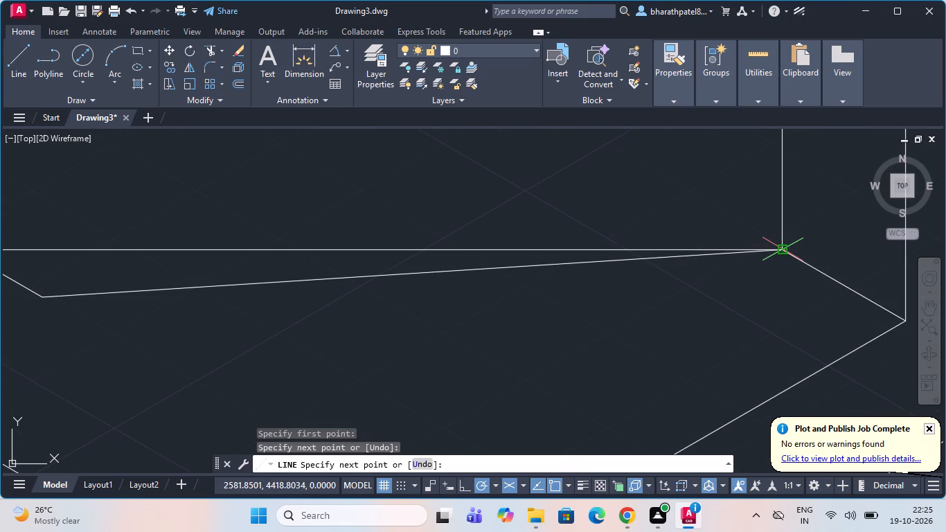
{"action": "scroll", "coordinate": [783, 242], "scroll_direction": "down", "scroll_amount": 2}
{"action": "key", "text": "Escape"}
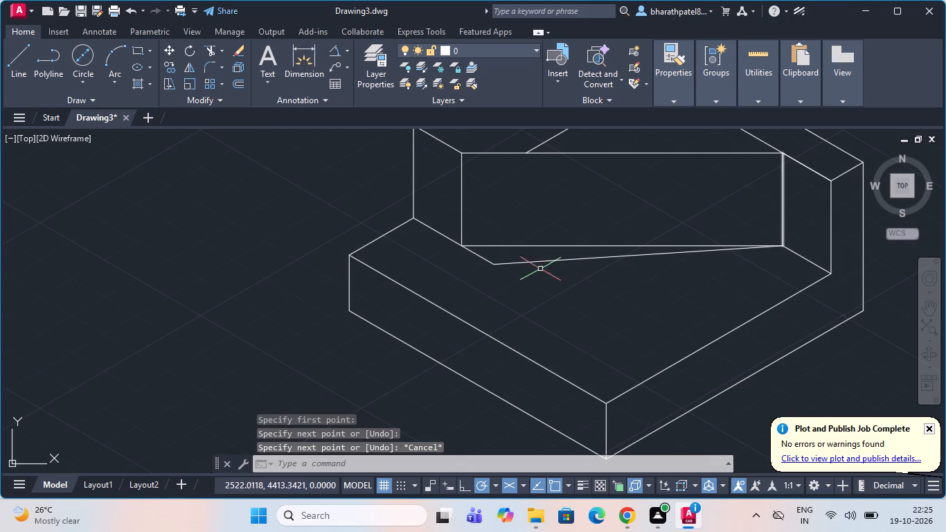
Trim off the old sloping bottom edge and the short edge stub below the new horizontal bottom line.
{"action": "left_click", "coordinate": [206, 47]}
{"action": "scroll", "coordinate": [456, 281], "scroll_direction": "up", "scroll_amount": 2}
{"action": "left_click_drag", "start_coordinate": [483, 255], "coordinate": [549, 238]}
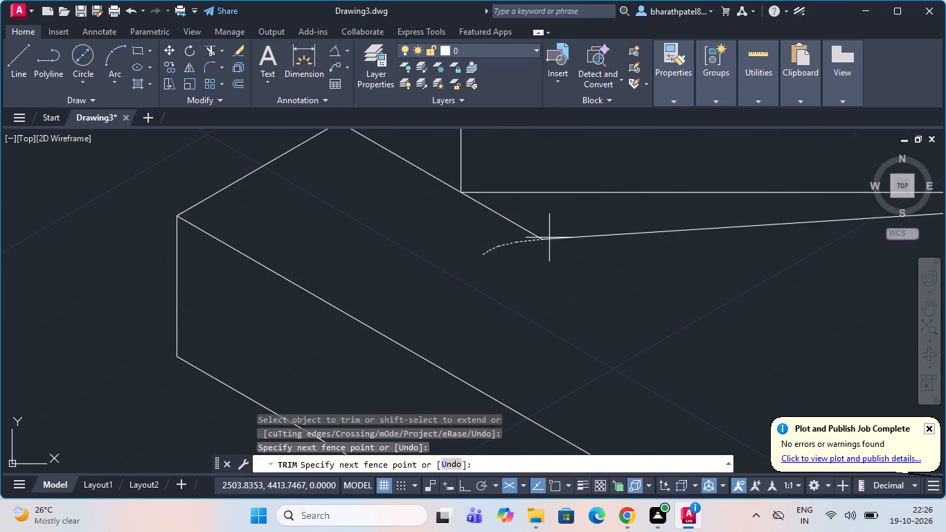
{"action": "left_click_drag", "start_coordinate": [549, 238], "coordinate": [483, 238]}
Draw a line from the base's lowest front corner 25 along the lower right edge, continued about 12 vertically down.
{"action": "scroll", "coordinate": [483, 238], "scroll_direction": "down", "scroll_amount": 4}
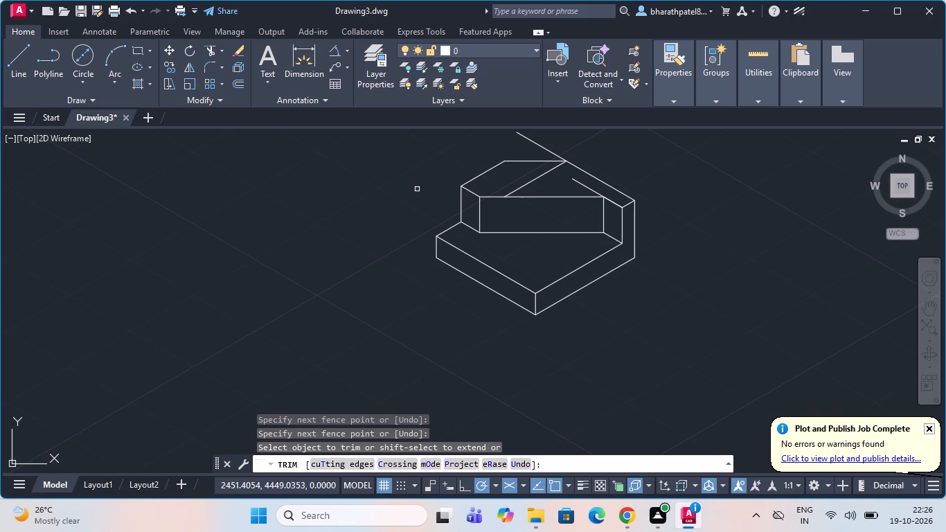
{"action": "scroll", "coordinate": [417, 188], "scroll_direction": "down", "scroll_amount": 1}
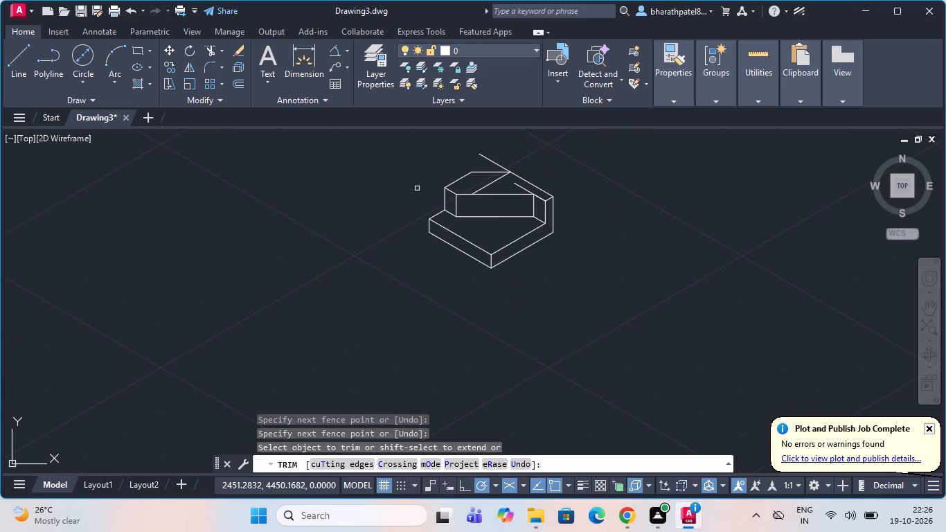
{"action": "left_click", "coordinate": [8, 65]}
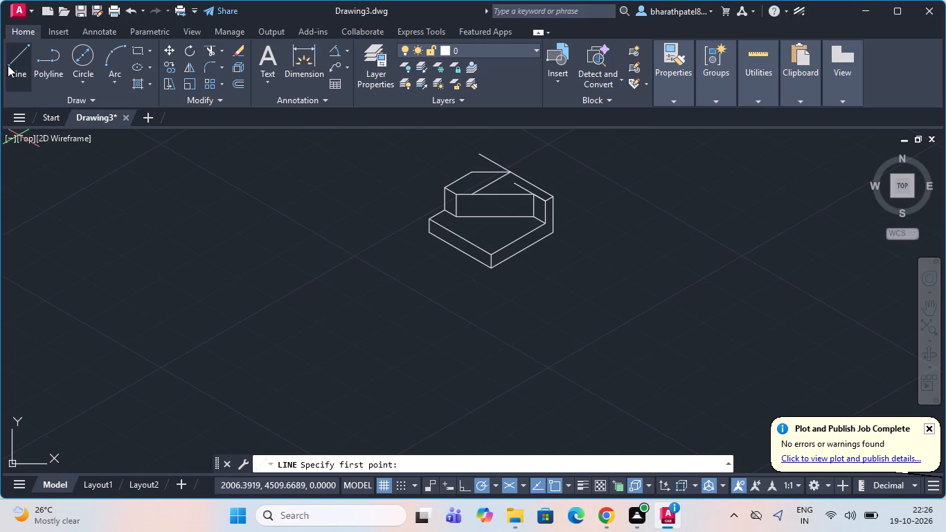
{"action": "scroll", "coordinate": [507, 260], "scroll_direction": "up", "scroll_amount": 2}
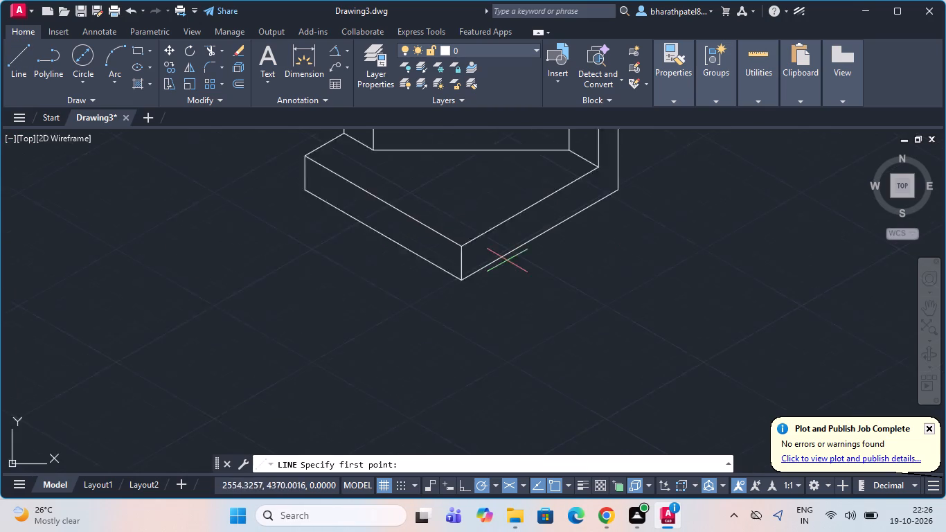
{"action": "scroll", "coordinate": [507, 260], "scroll_direction": "up", "scroll_amount": 2}
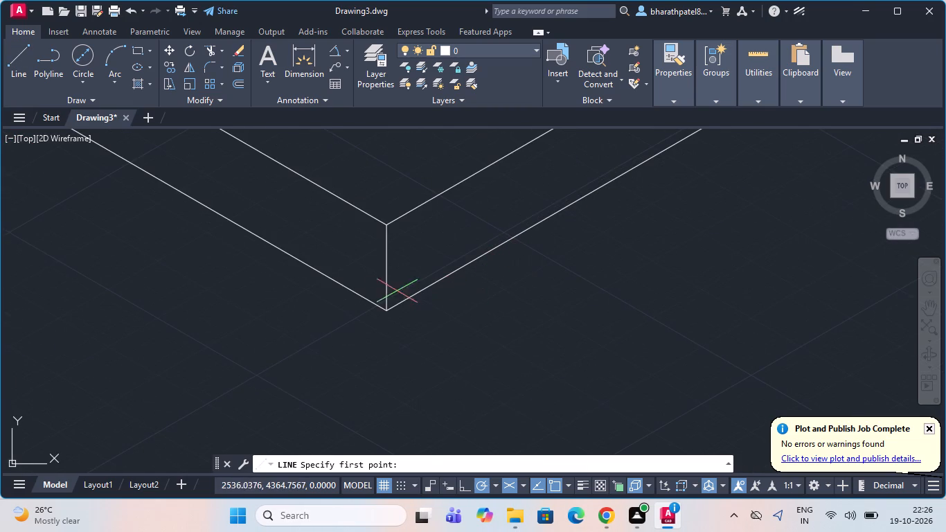
{"action": "left_click", "coordinate": [383, 313]}
{"action": "scroll", "coordinate": [383, 314], "scroll_direction": "down", "scroll_amount": 3}
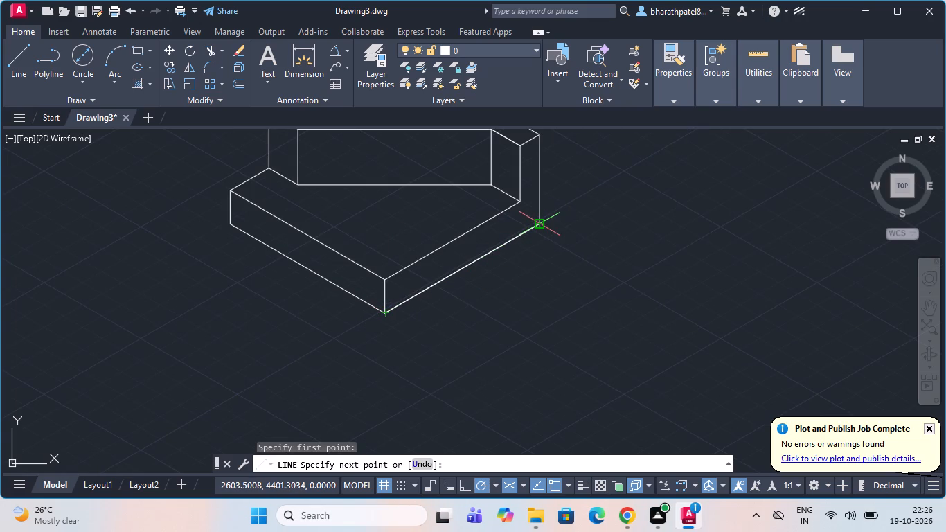
{"action": "type", "text": "25"}
{"action": "key", "text": "Return"}
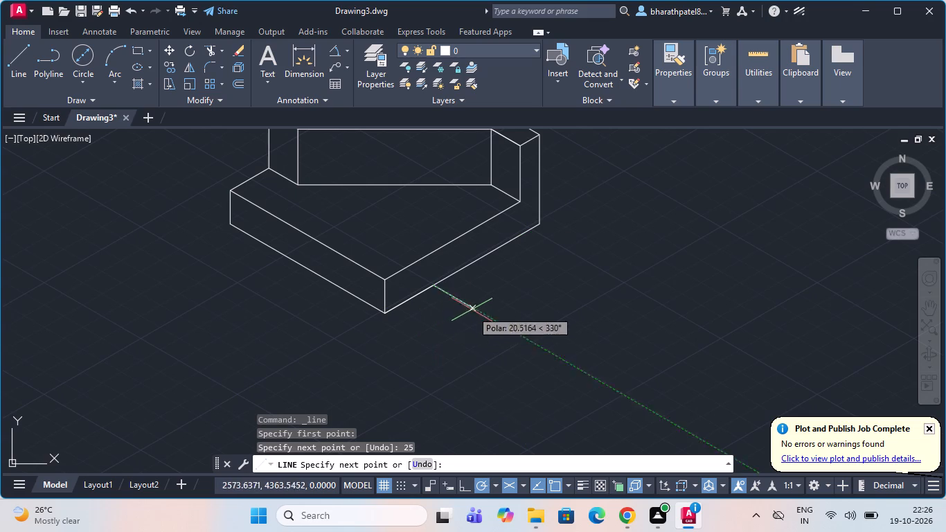
{"action": "scroll", "coordinate": [434, 313], "scroll_direction": "up", "scroll_amount": 2}
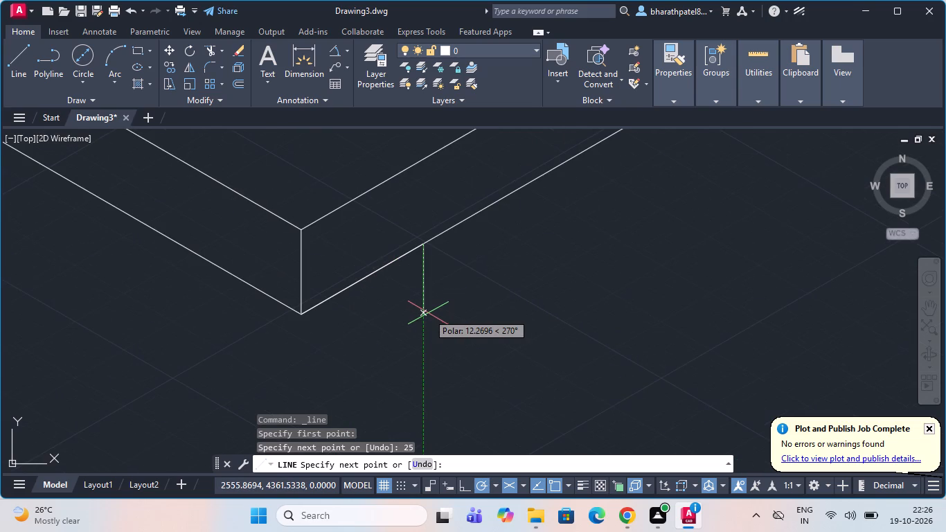
{"action": "left_click", "coordinate": [428, 313]}
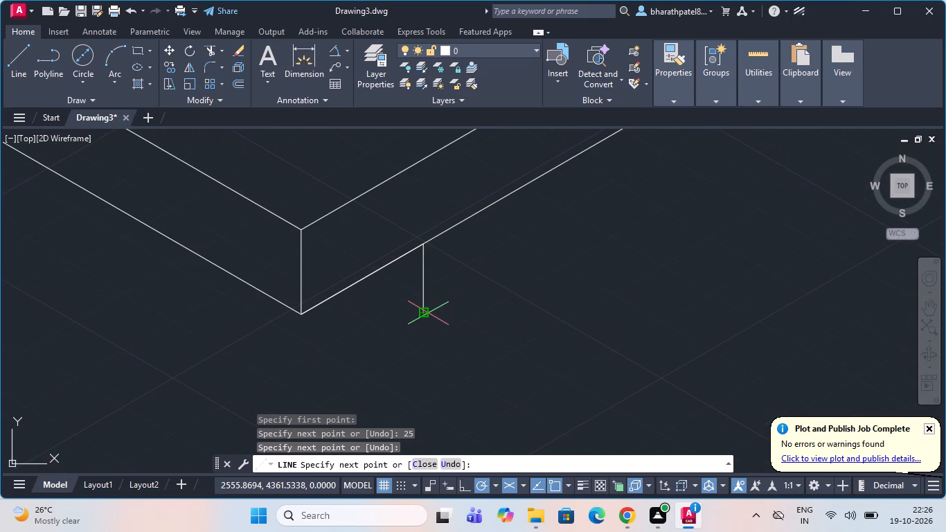
{"action": "key", "text": "Escape"}
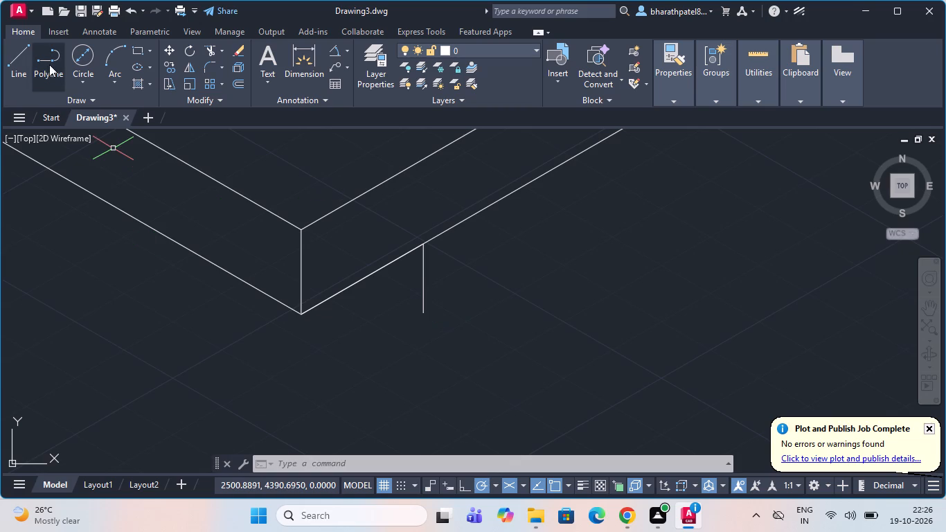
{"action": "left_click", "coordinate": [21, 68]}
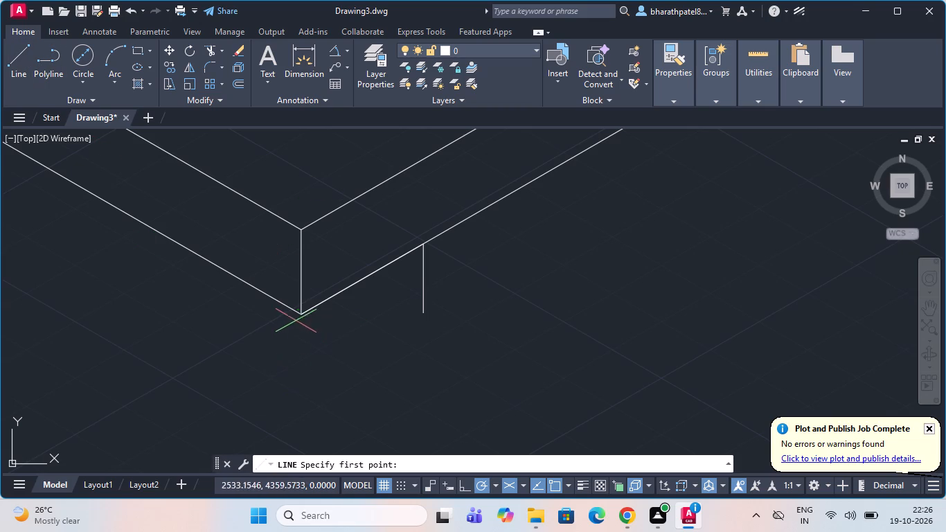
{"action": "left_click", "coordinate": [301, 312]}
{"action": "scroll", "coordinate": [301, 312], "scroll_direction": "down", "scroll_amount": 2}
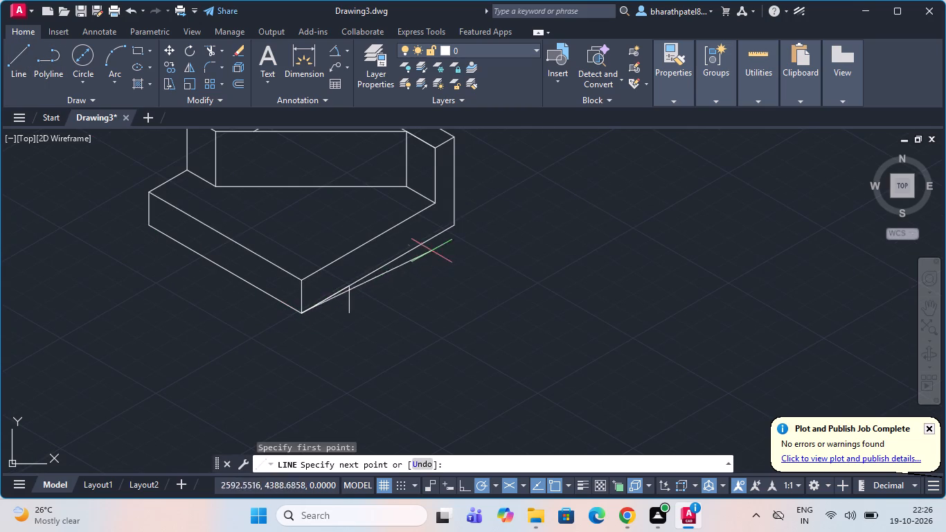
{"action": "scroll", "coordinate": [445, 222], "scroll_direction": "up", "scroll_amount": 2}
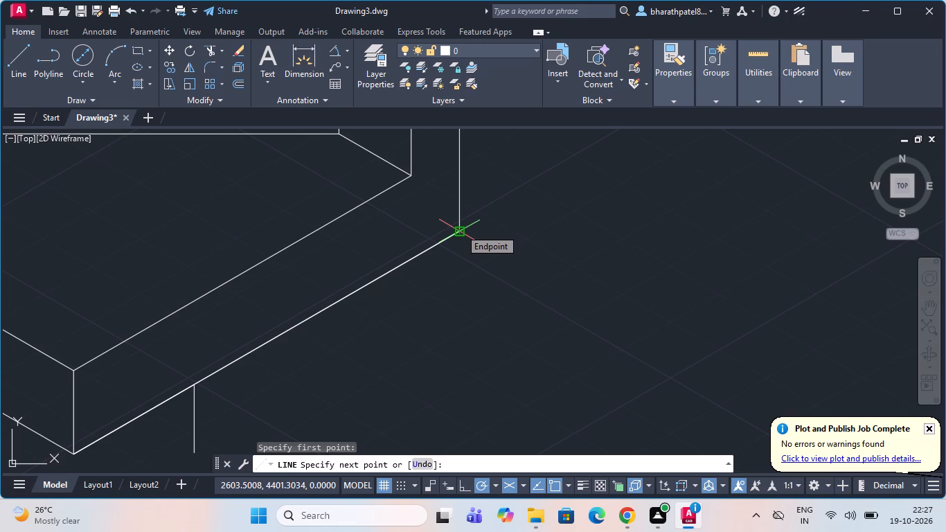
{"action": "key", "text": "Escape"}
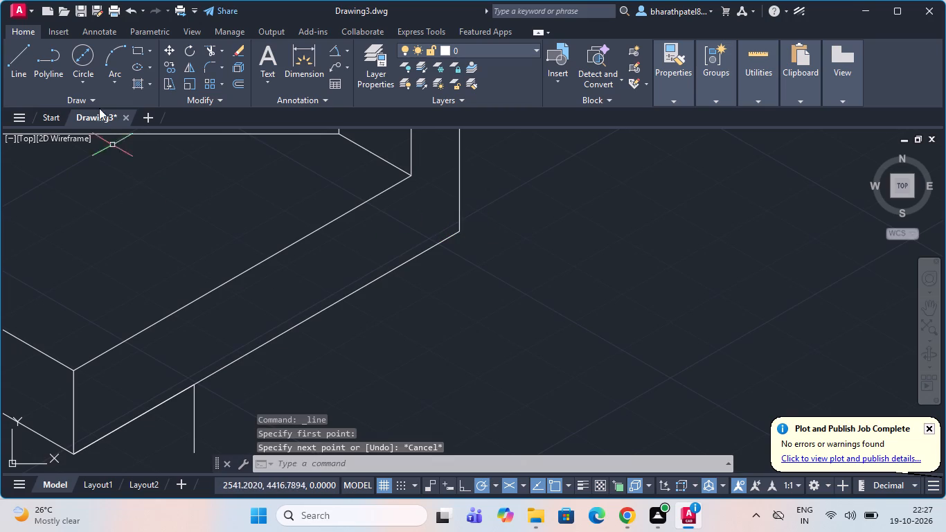
Draw a line from the first drop line's top 20 further along the base's lower right edge, continued about 16 vertically down.
{"action": "left_click", "coordinate": [17, 49]}
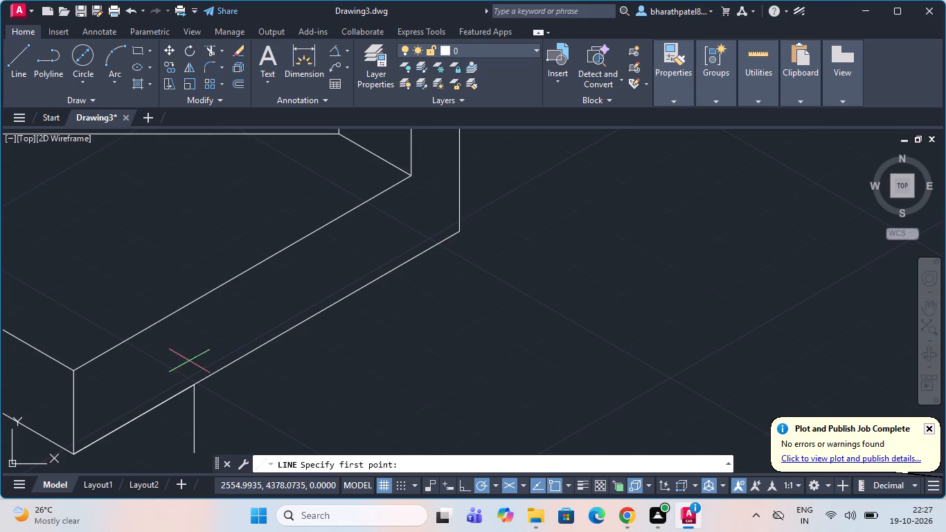
{"action": "left_click", "coordinate": [191, 388]}
{"action": "scroll", "coordinate": [180, 384], "scroll_direction": "up", "scroll_amount": 1}
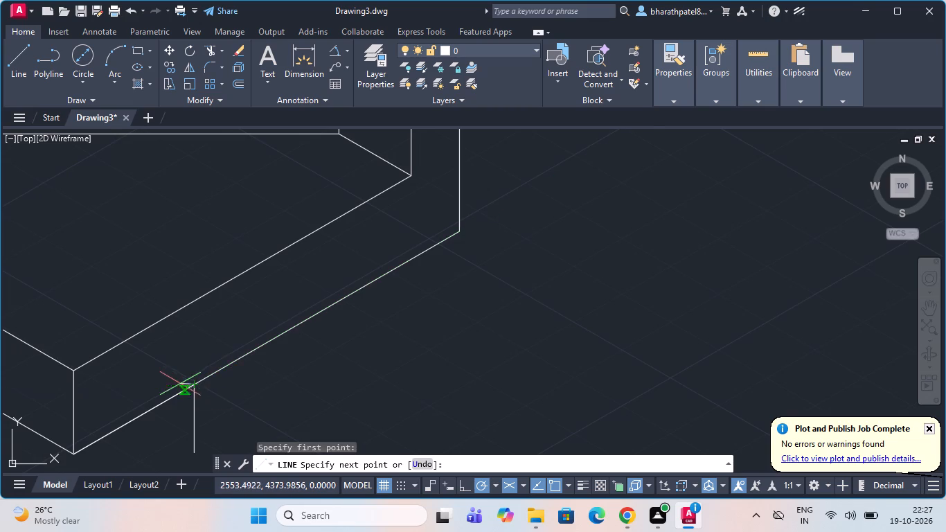
{"action": "scroll", "coordinate": [180, 385], "scroll_direction": "up", "scroll_amount": 5}
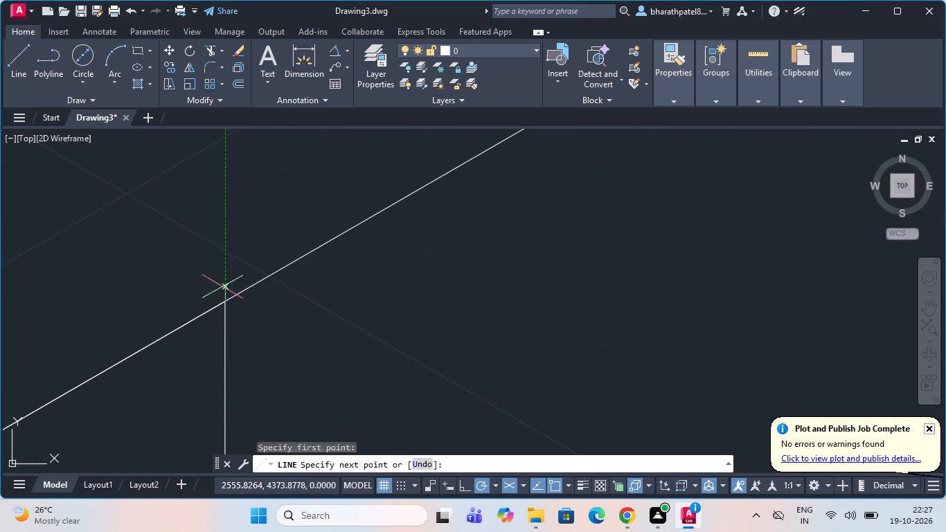
{"action": "scroll", "coordinate": [221, 267], "scroll_direction": "down", "scroll_amount": 5}
{"action": "scroll", "coordinate": [276, 242], "scroll_direction": "down", "scroll_amount": 3}
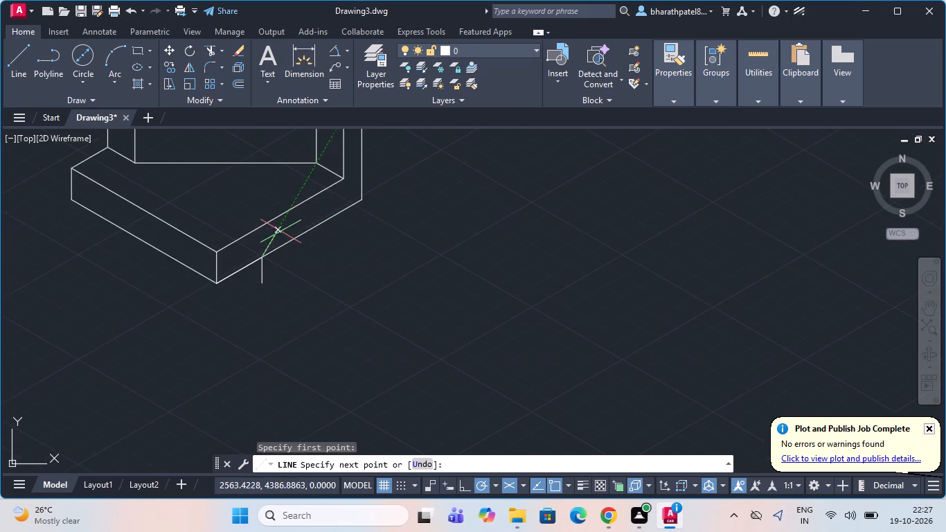
{"action": "scroll", "coordinate": [301, 208], "scroll_direction": "up", "scroll_amount": 3}
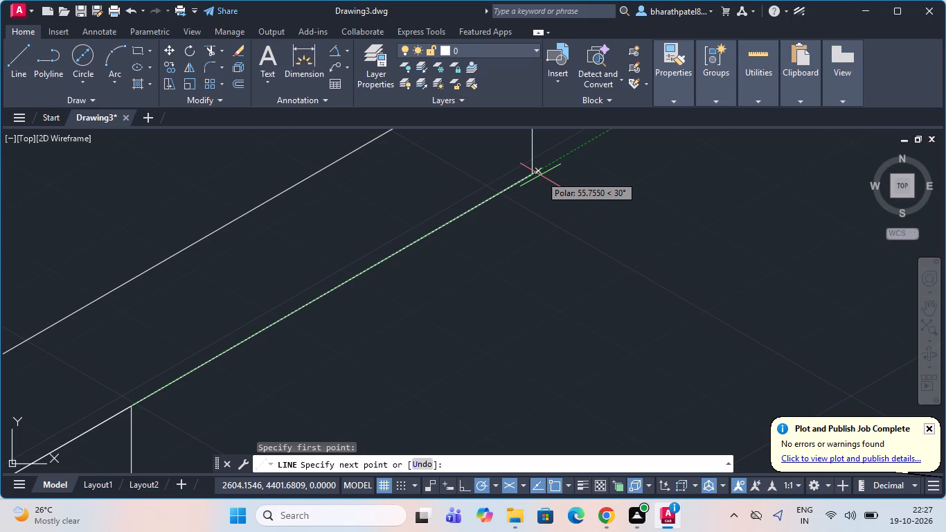
{"action": "type", "text": "20"}
{"action": "key", "text": "Return"}
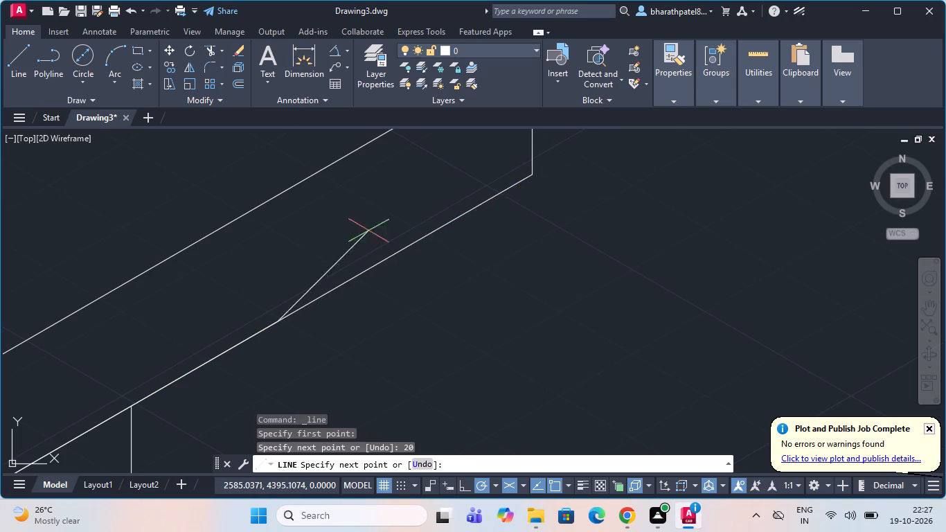
{"action": "scroll", "coordinate": [321, 267], "scroll_direction": "down", "scroll_amount": 2}
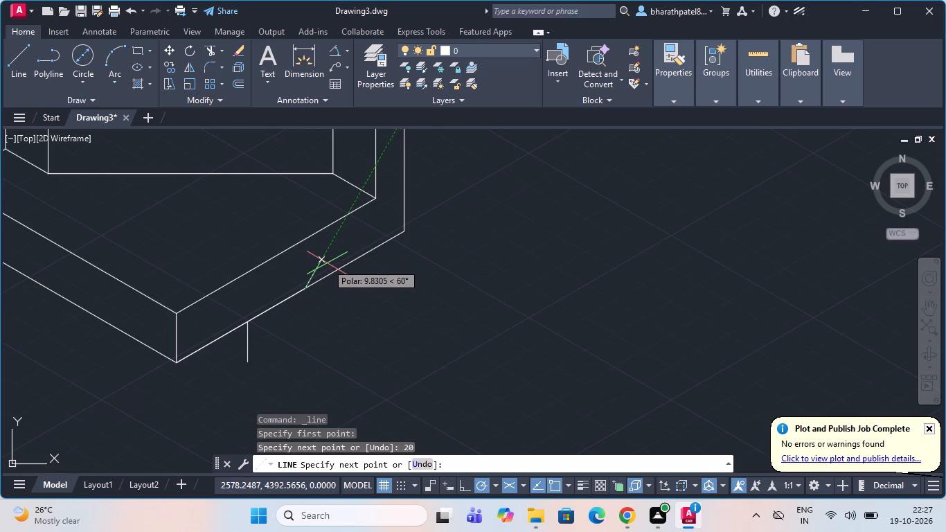
{"action": "scroll", "coordinate": [305, 343], "scroll_direction": "up", "scroll_amount": 2}
{"action": "left_click", "coordinate": [301, 343]}
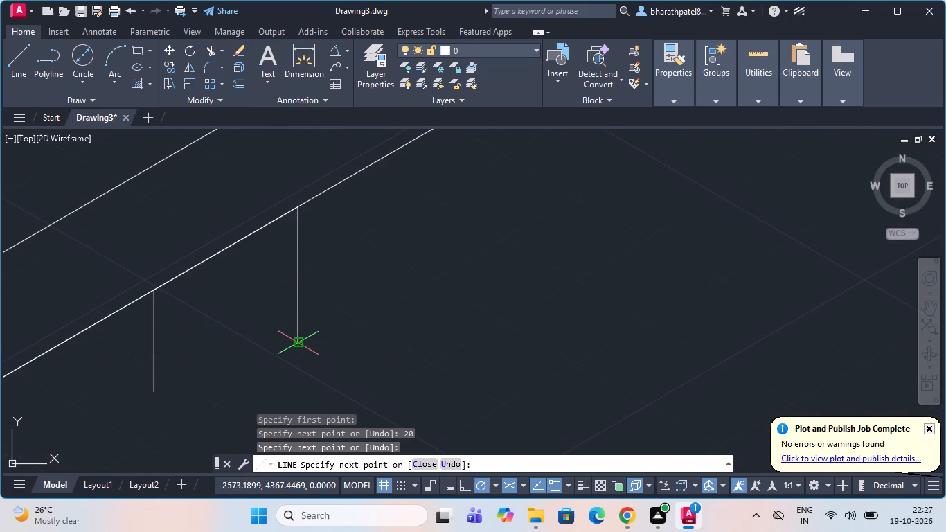
{"action": "key", "text": "Escape"}
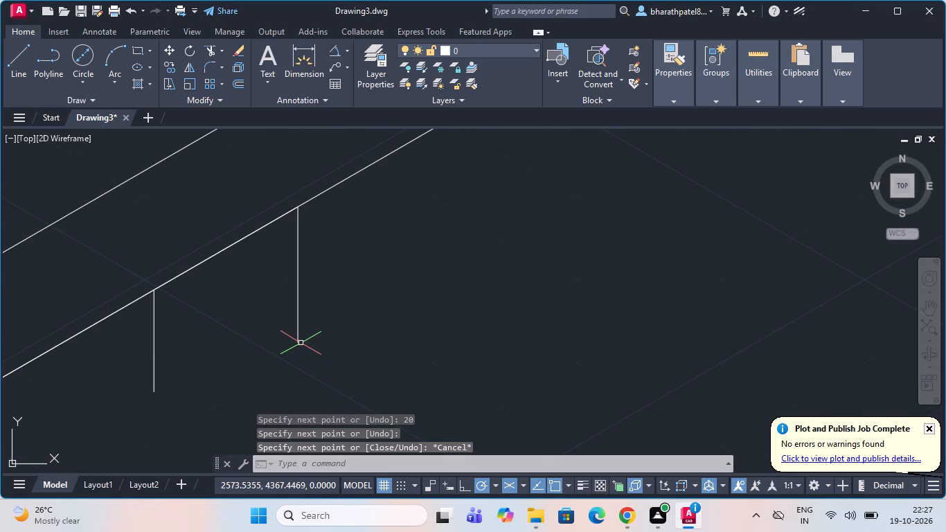
Draw a vertical line from the first drop line's top up past the base's upper right edge, about 27 long.
{"action": "left_click", "coordinate": [19, 75]}
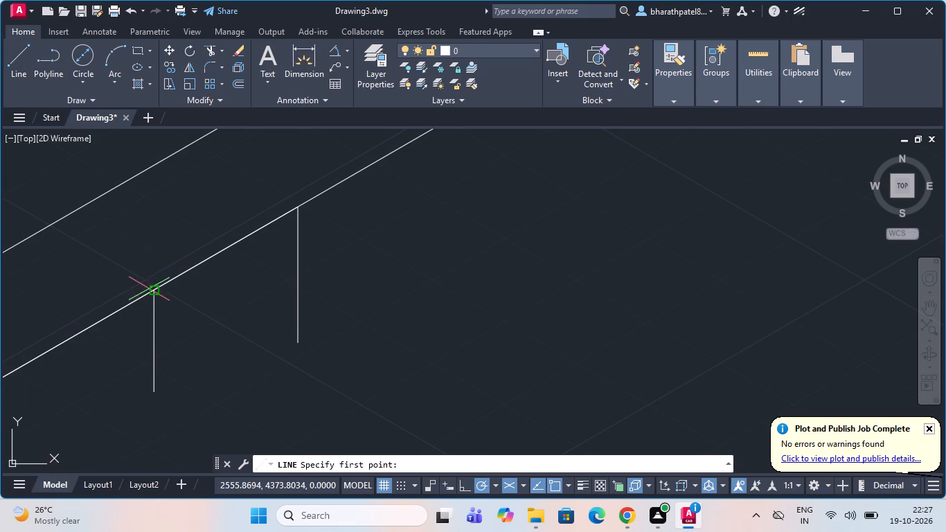
{"action": "scroll", "coordinate": [150, 291], "scroll_direction": "up", "scroll_amount": 1}
{"action": "left_click", "coordinate": [151, 291]}
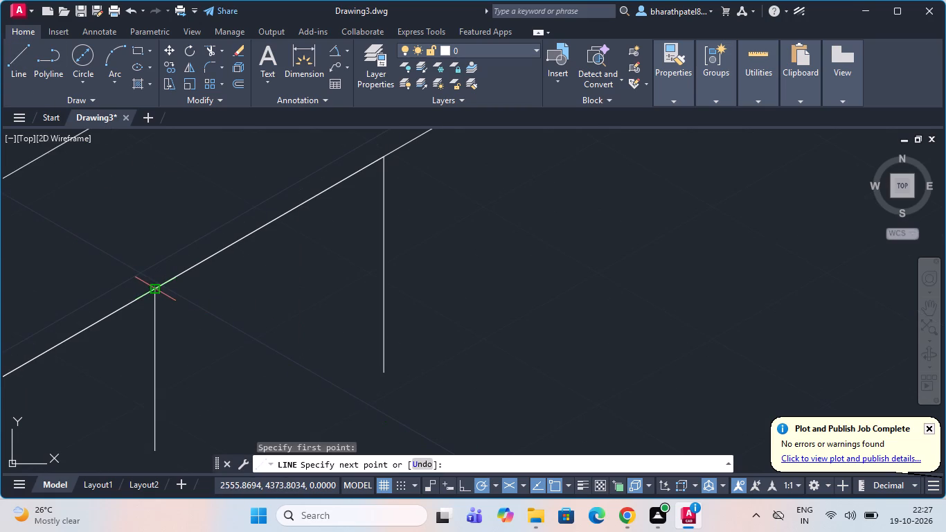
{"action": "scroll", "coordinate": [152, 292], "scroll_direction": "down", "scroll_amount": 3}
{"action": "left_click", "coordinate": [154, 204]}
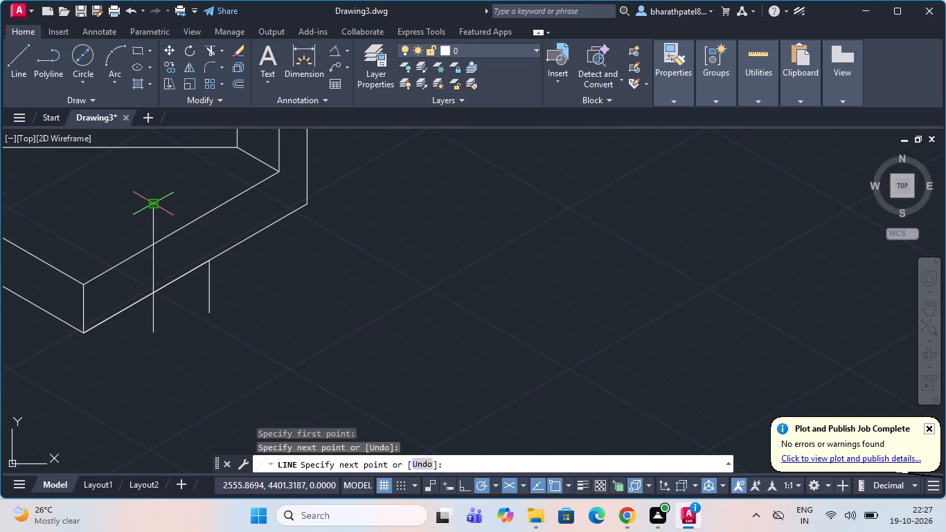
{"action": "key", "text": "Escape"}
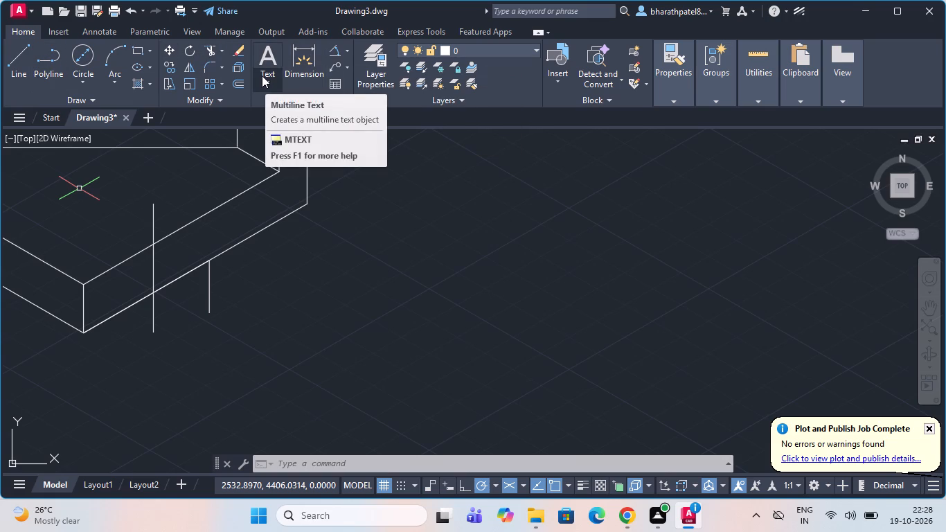
Draw a line from the vertical's crossing with the base's upper edge 20 down, continued at 30° past the second drop line.
{"action": "left_click", "coordinate": [19, 52]}
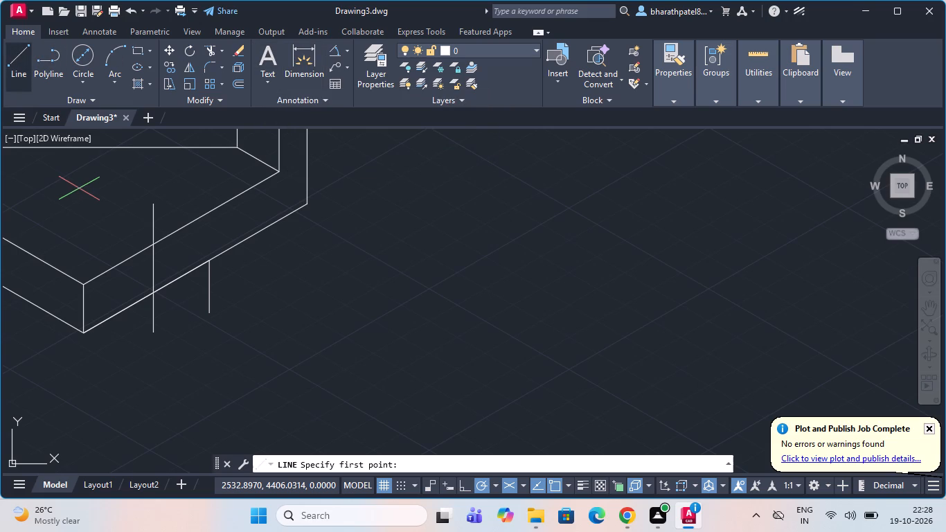
{"action": "scroll", "coordinate": [130, 267], "scroll_direction": "up", "scroll_amount": 3}
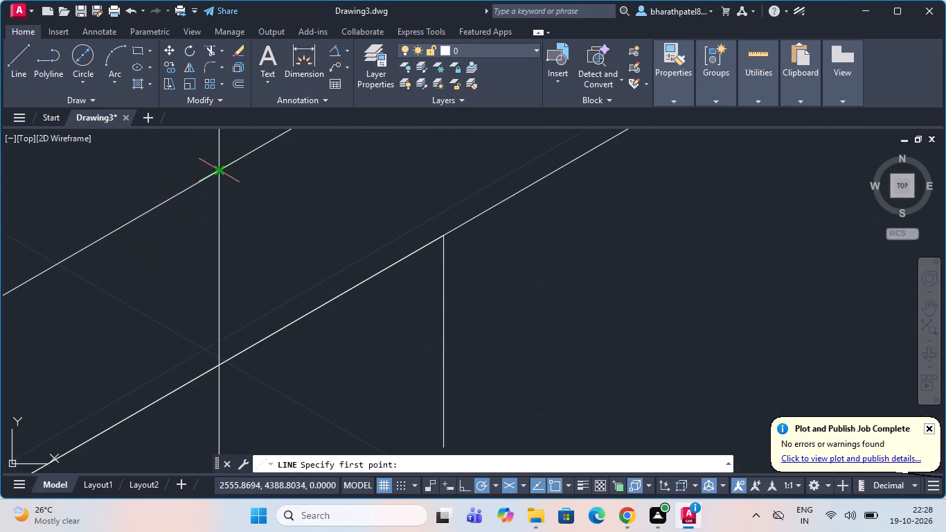
{"action": "left_click", "coordinate": [217, 172]}
{"action": "scroll", "coordinate": [217, 172], "scroll_direction": "down", "scroll_amount": 3}
{"action": "scroll", "coordinate": [213, 233], "scroll_direction": "up", "scroll_amount": 4}
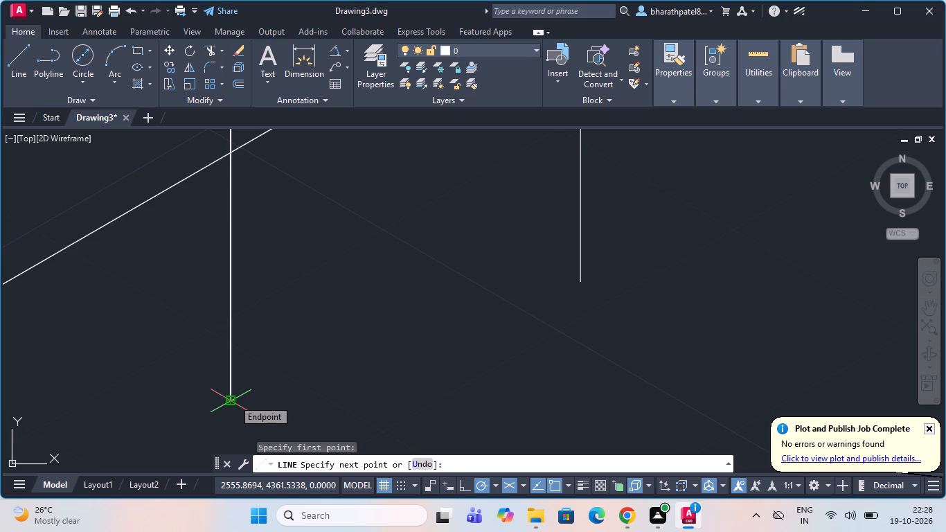
{"action": "key", "text": "2"}
{"action": "key", "text": "0"}
{"action": "key", "text": "Return"}
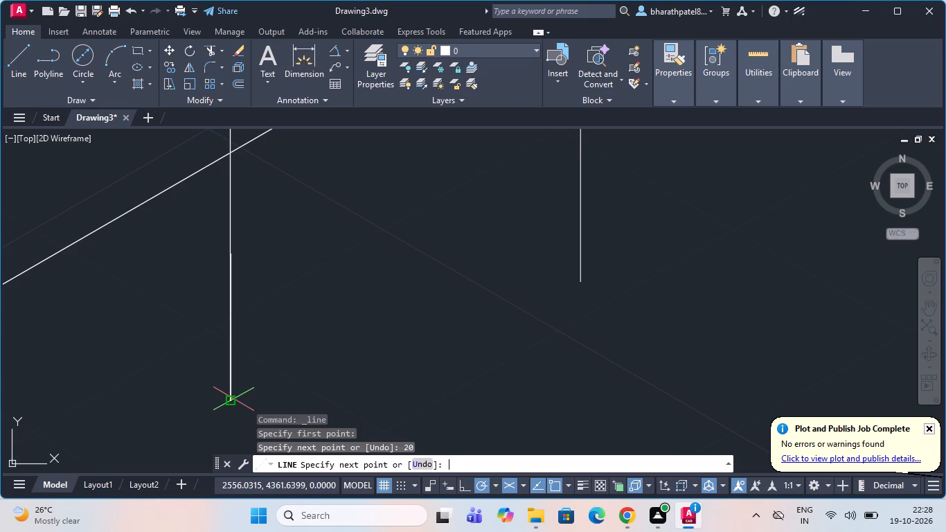
{"action": "scroll", "coordinate": [290, 327], "scroll_direction": "down", "scroll_amount": 3}
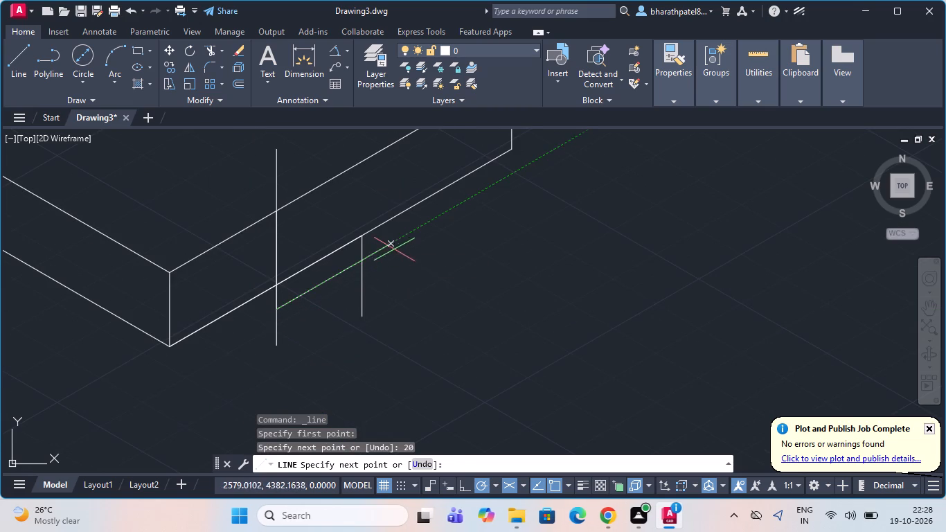
{"action": "left_click", "coordinate": [394, 245]}
{"action": "key", "text": "Escape"}
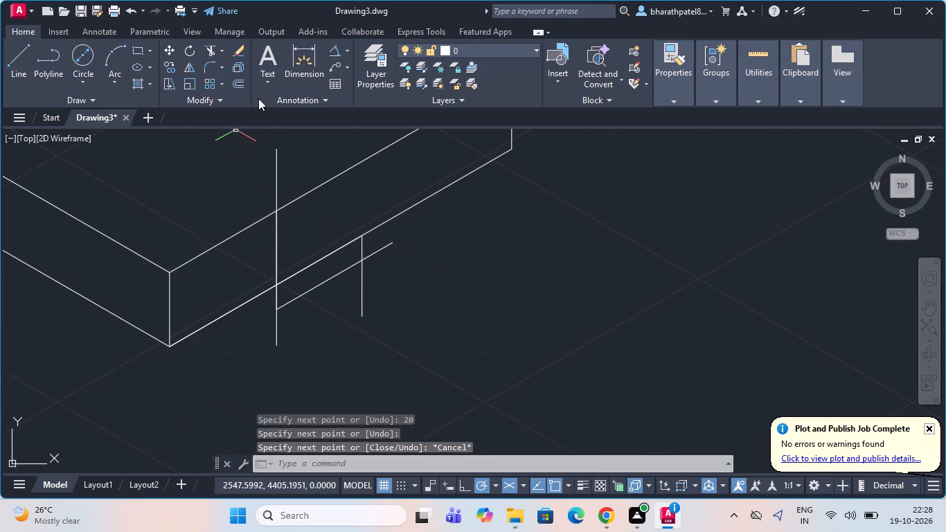
Trim the overshooting vertical and 30° lines and the base's lower edge between the drop lines, leaving only the 20-wide foot outline.
{"action": "left_click", "coordinate": [207, 47]}
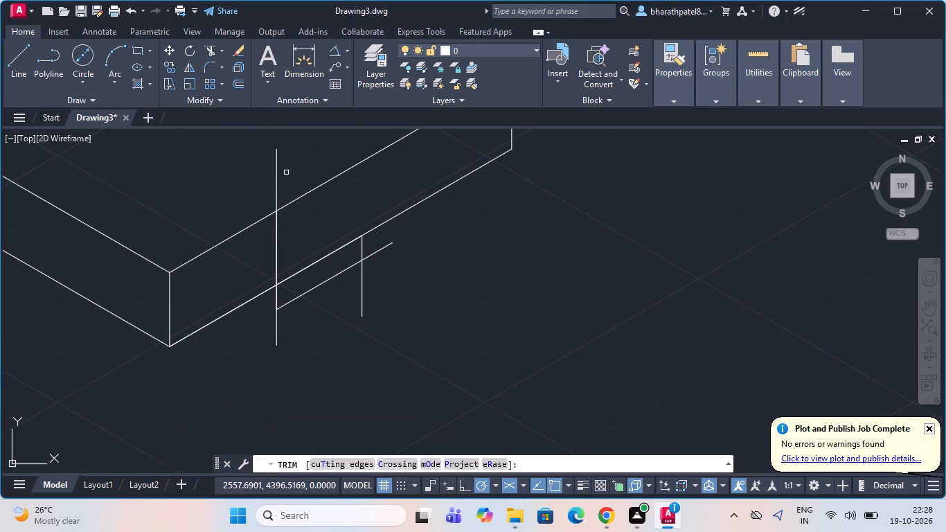
{"action": "left_click_drag", "start_coordinate": [287, 172], "coordinate": [238, 190]}
{"action": "left_click", "coordinate": [271, 247]}
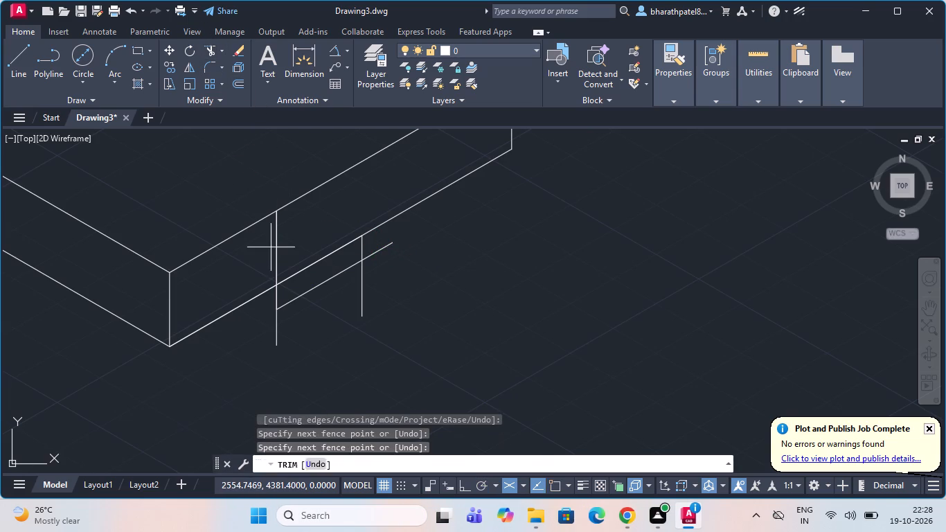
{"action": "left_click", "coordinate": [290, 246]}
{"action": "left_click_drag", "start_coordinate": [262, 321], "coordinate": [373, 294]}
{"action": "left_click", "coordinate": [376, 251]}
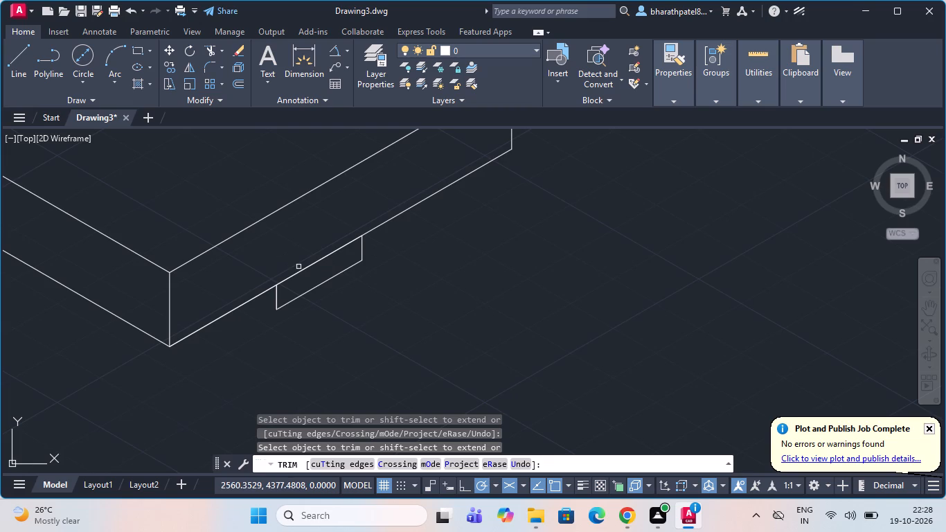
{"action": "triple_click", "coordinate": [298, 273]}
Add an angular dimension between the raised wall's front horizontal top edge and the inner sloping line meeting its right end.
{"action": "scroll", "coordinate": [303, 267], "scroll_direction": "down", "scroll_amount": 3}
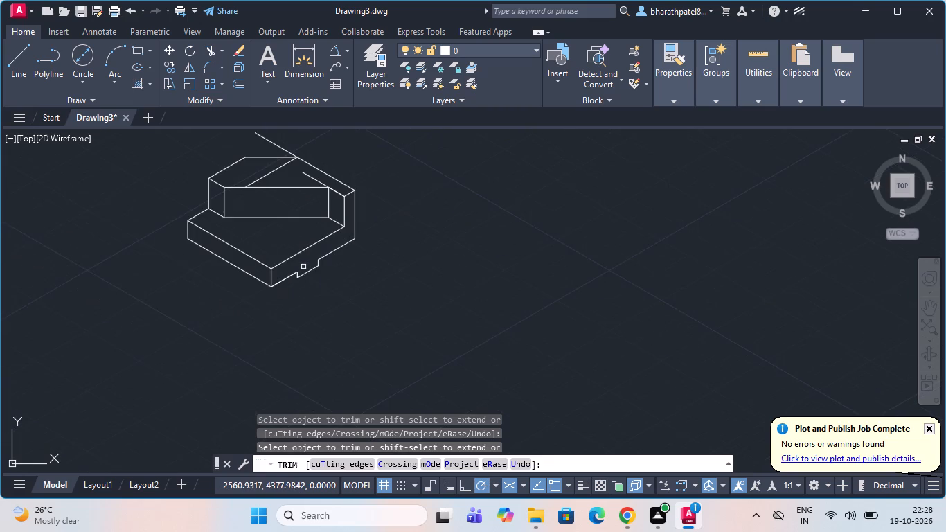
{"action": "scroll", "coordinate": [281, 242], "scroll_direction": "up", "scroll_amount": 2}
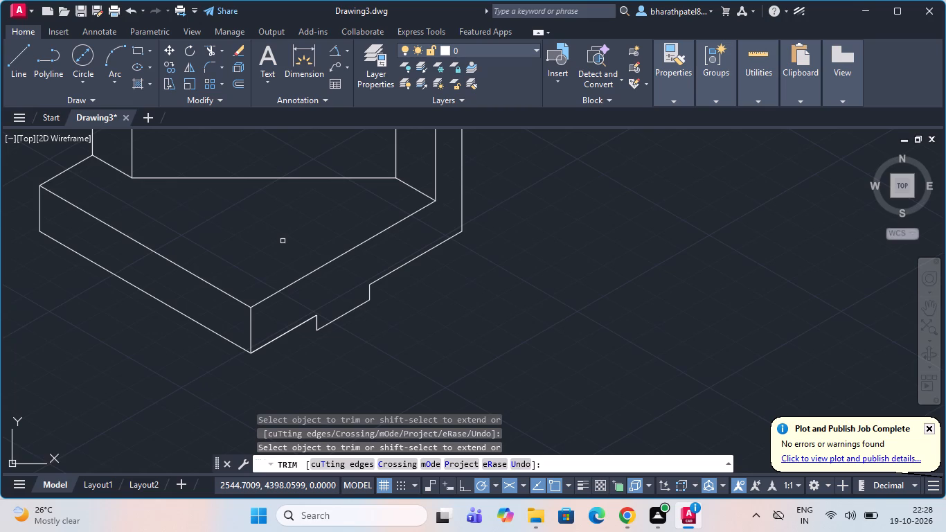
{"action": "scroll", "coordinate": [370, 303], "scroll_direction": "down", "scroll_amount": 3}
{"action": "scroll", "coordinate": [361, 231], "scroll_direction": "up", "scroll_amount": 2}
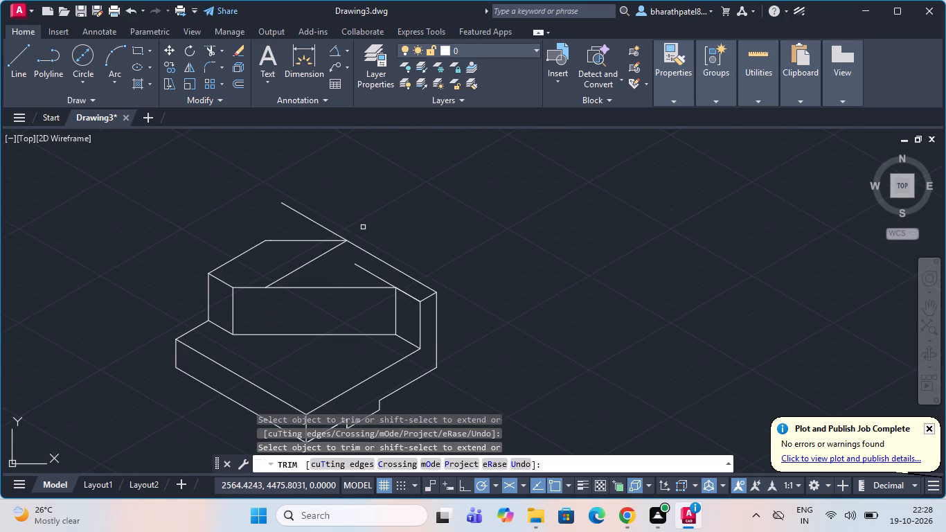
{"action": "left_click", "coordinate": [338, 52]}
{"action": "scroll", "coordinate": [309, 308], "scroll_direction": "up", "scroll_amount": 3}
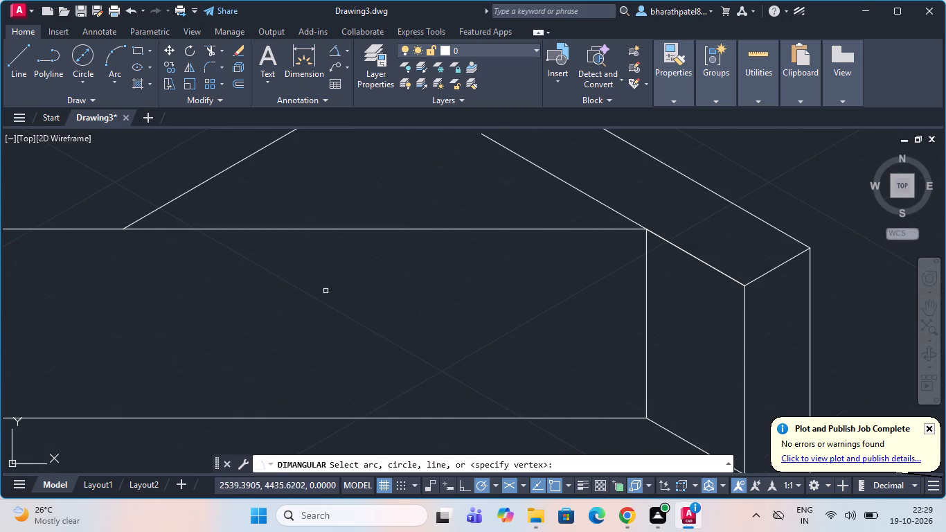
{"action": "left_click", "coordinate": [530, 164]}
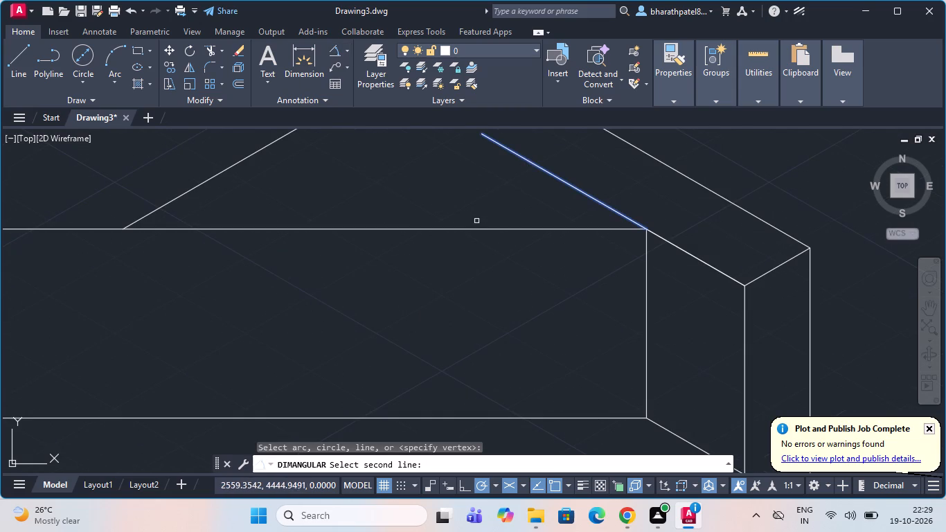
{"action": "left_click", "coordinate": [475, 227]}
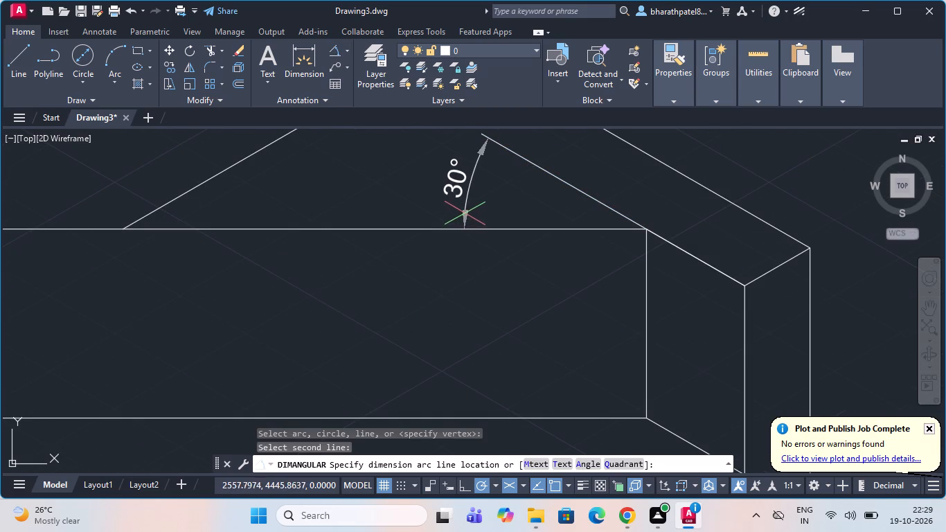
{"action": "left_click", "coordinate": [458, 206]}
Add an angular dimension between the wall's rear horizontal top edge and the outer sloping line extending past the back corner.
{"action": "scroll", "coordinate": [458, 209], "scroll_direction": "down", "scroll_amount": 3}
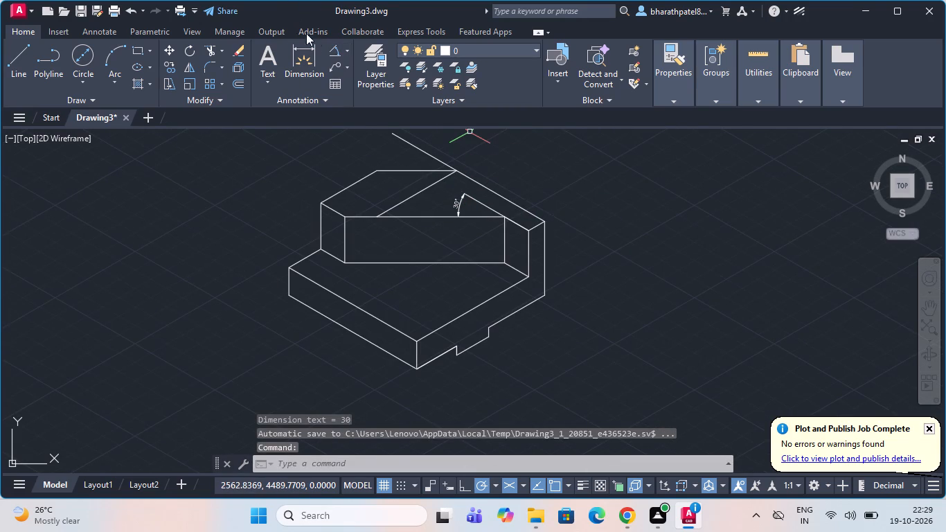
{"action": "left_click", "coordinate": [332, 52]}
{"action": "scroll", "coordinate": [408, 287], "scroll_direction": "down", "scroll_amount": 2}
{"action": "scroll", "coordinate": [409, 249], "scroll_direction": "up", "scroll_amount": 3}
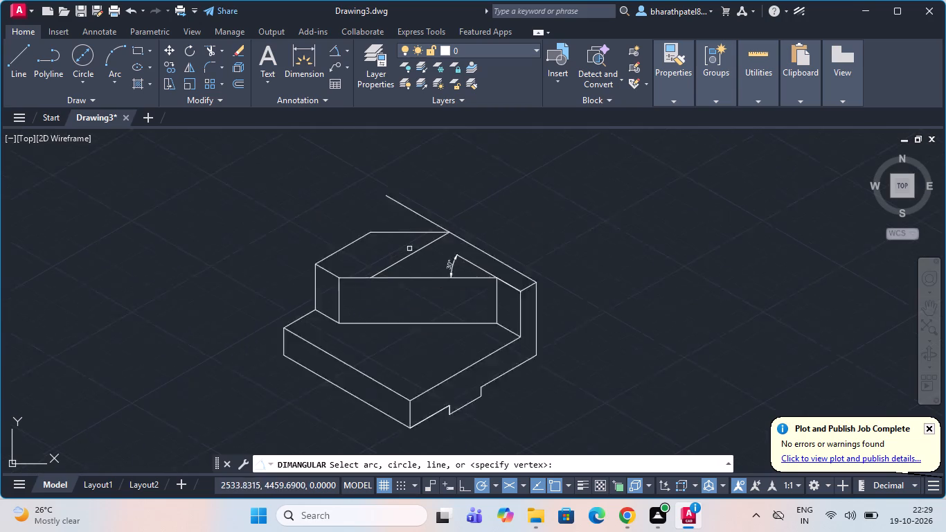
{"action": "scroll", "coordinate": [409, 249], "scroll_direction": "up", "scroll_amount": 1}
{"action": "scroll", "coordinate": [408, 184], "scroll_direction": "down", "scroll_amount": 2}
{"action": "scroll", "coordinate": [407, 170], "scroll_direction": "up", "scroll_amount": 2}
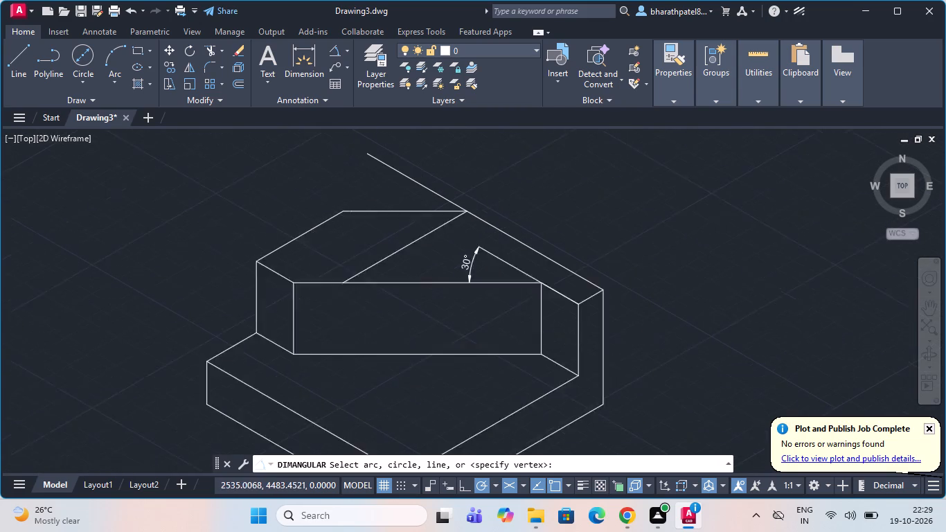
{"action": "left_click", "coordinate": [377, 163]}
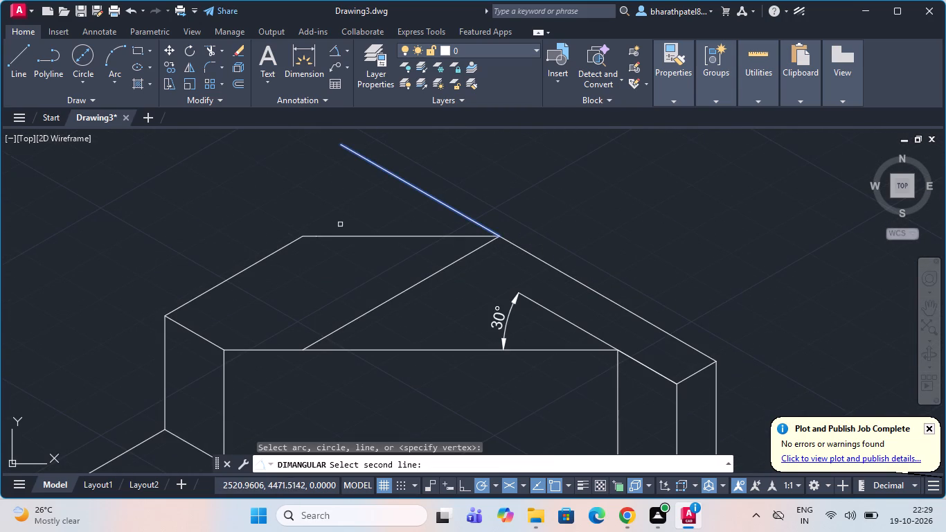
{"action": "left_click", "coordinate": [329, 236]}
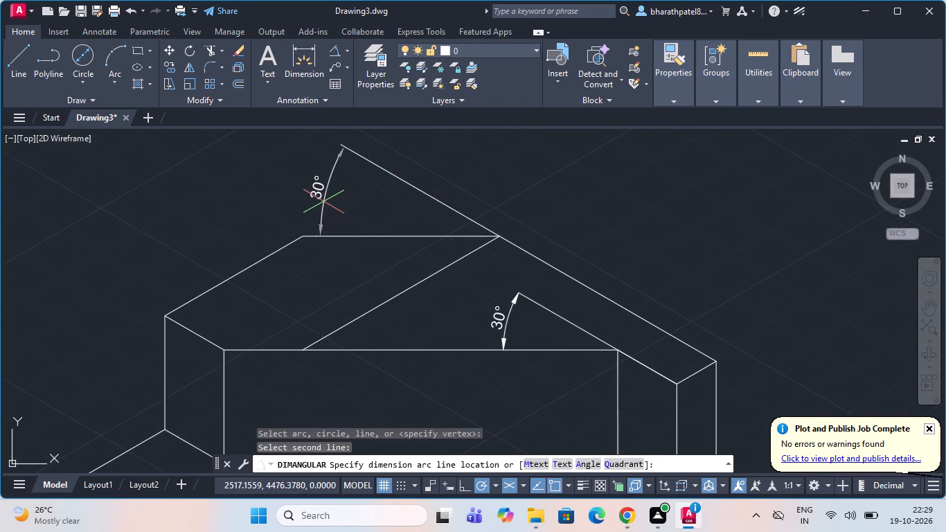
{"action": "left_click", "coordinate": [321, 197]}
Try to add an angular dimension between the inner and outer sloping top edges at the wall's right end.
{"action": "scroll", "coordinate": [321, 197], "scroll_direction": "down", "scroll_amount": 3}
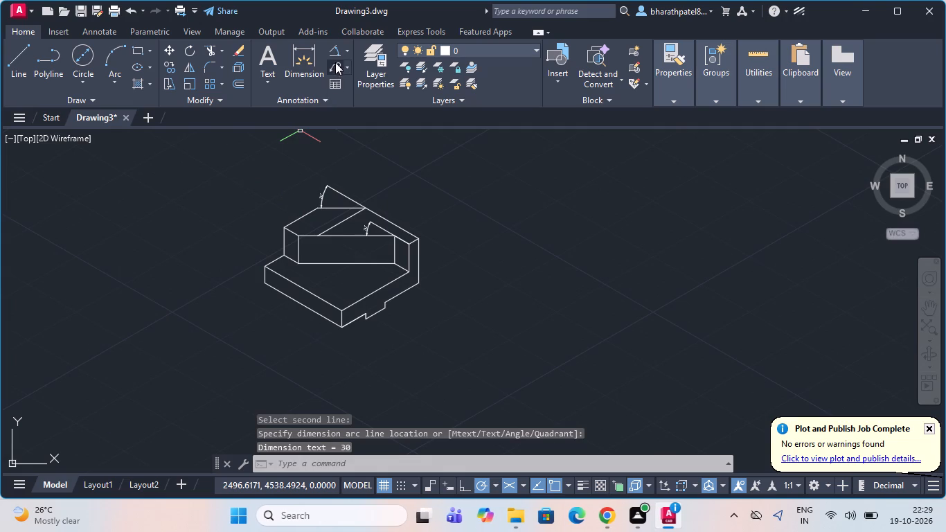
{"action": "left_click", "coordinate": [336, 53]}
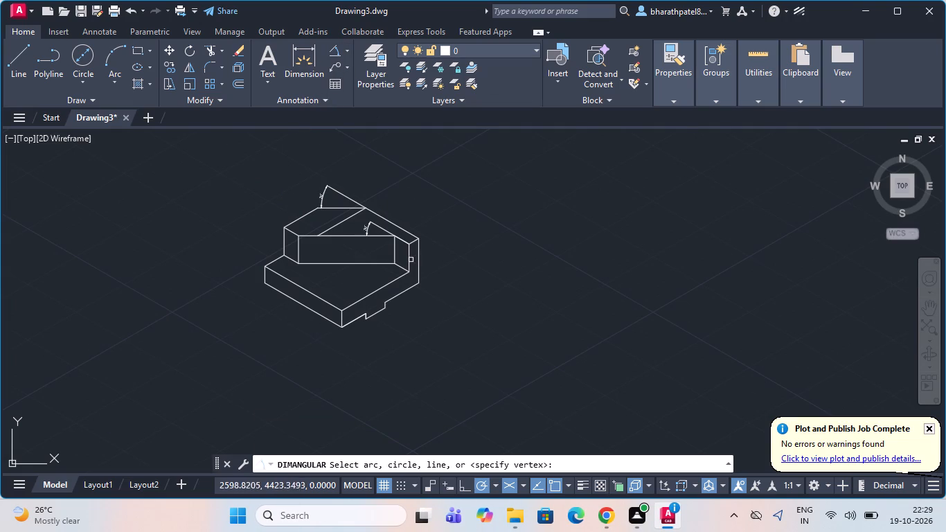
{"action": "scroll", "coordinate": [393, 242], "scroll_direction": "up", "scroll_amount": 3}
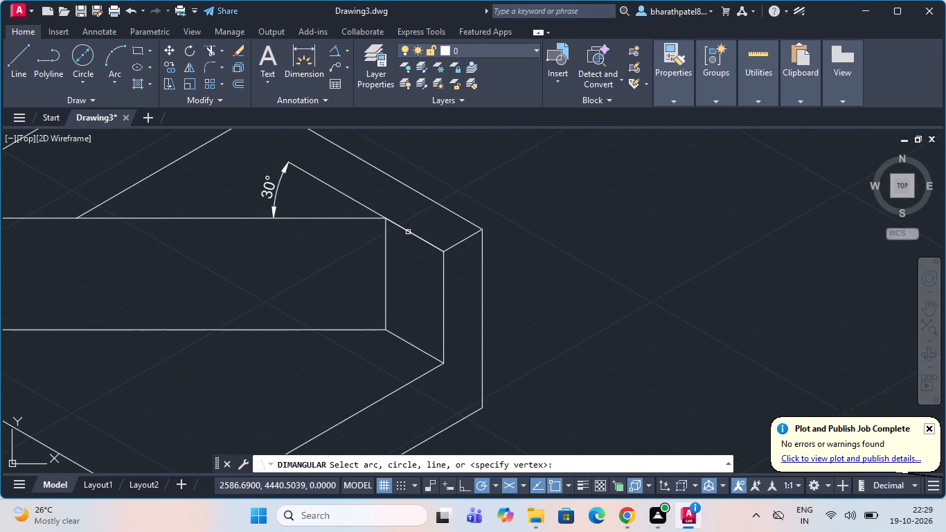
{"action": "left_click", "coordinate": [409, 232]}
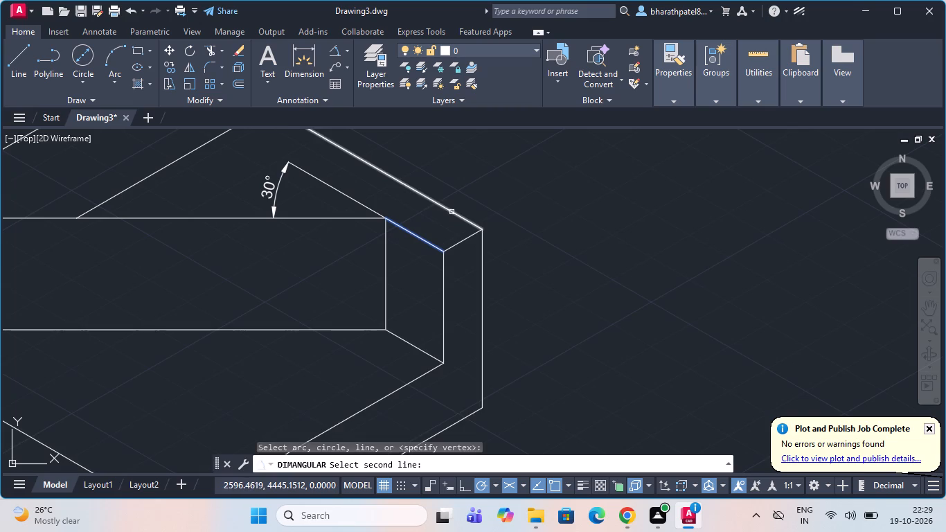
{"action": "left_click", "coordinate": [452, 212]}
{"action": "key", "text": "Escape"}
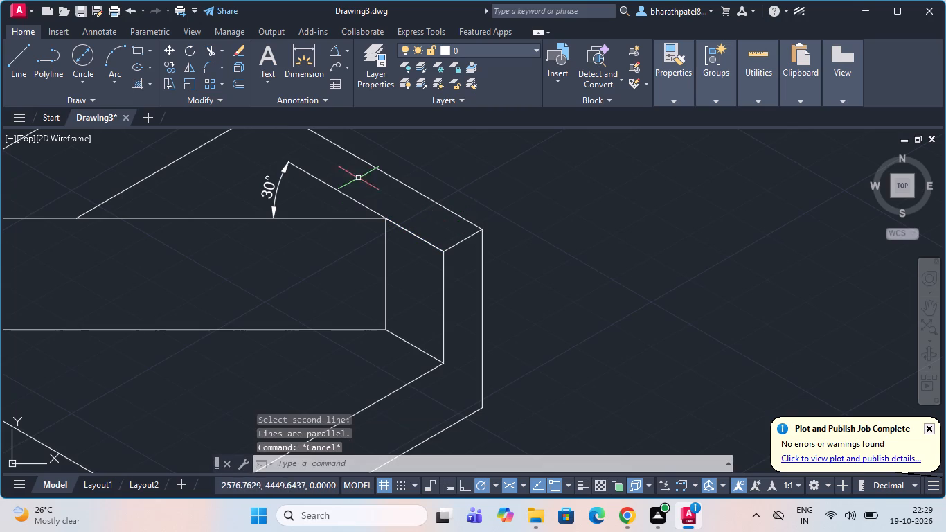
Add an aligned dimension to the short top edge joining the inner and outer sloping edges at the wall's right end.
{"action": "left_click", "coordinate": [337, 54]}
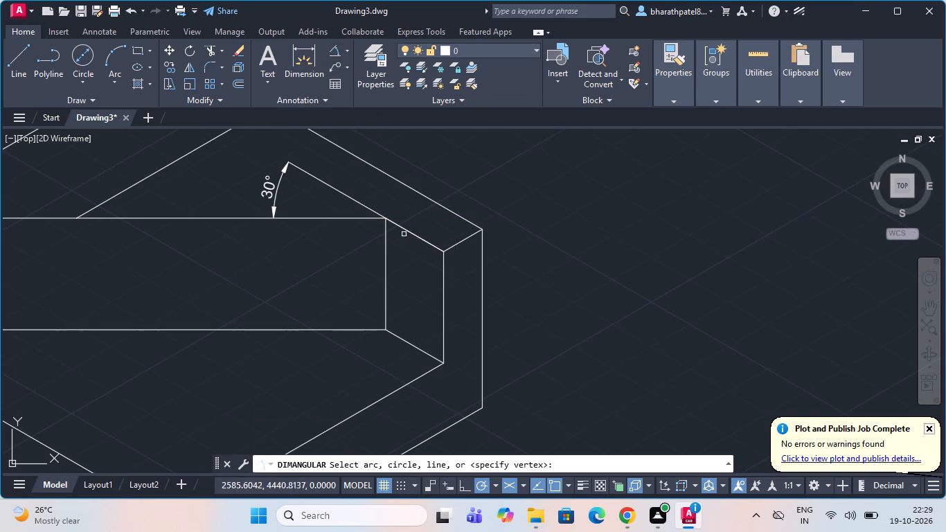
{"action": "left_click", "coordinate": [348, 50]}
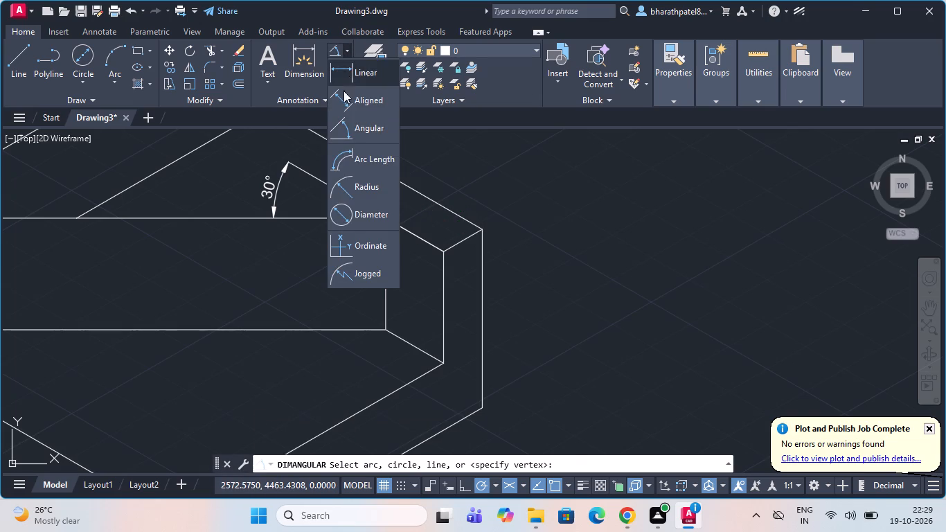
{"action": "left_click", "coordinate": [343, 100]}
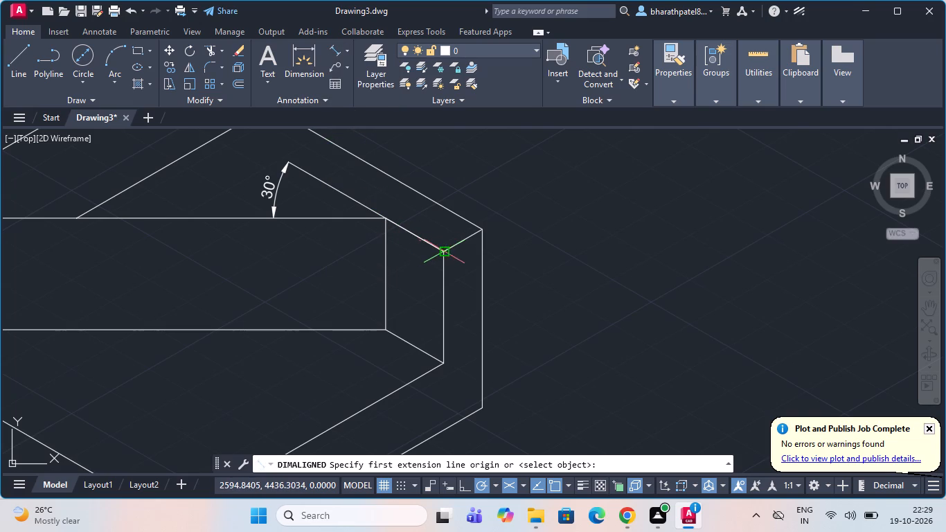
{"action": "left_click", "coordinate": [440, 253]}
{"action": "left_click", "coordinate": [480, 231]}
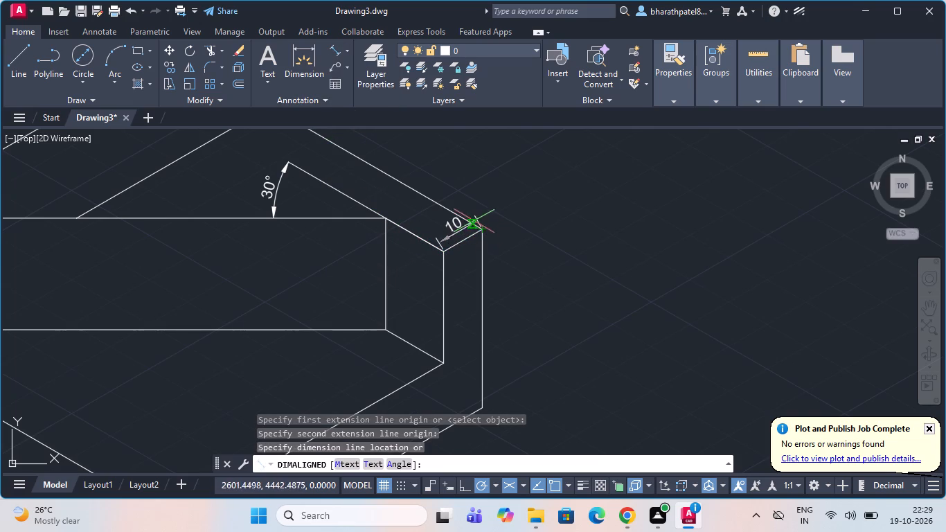
{"action": "left_click", "coordinate": [461, 197]}
Check the length of the outer sloping line beyond the back corner with an aligned dimension, without placing it.
{"action": "scroll", "coordinate": [436, 217], "scroll_direction": "down", "scroll_amount": 2}
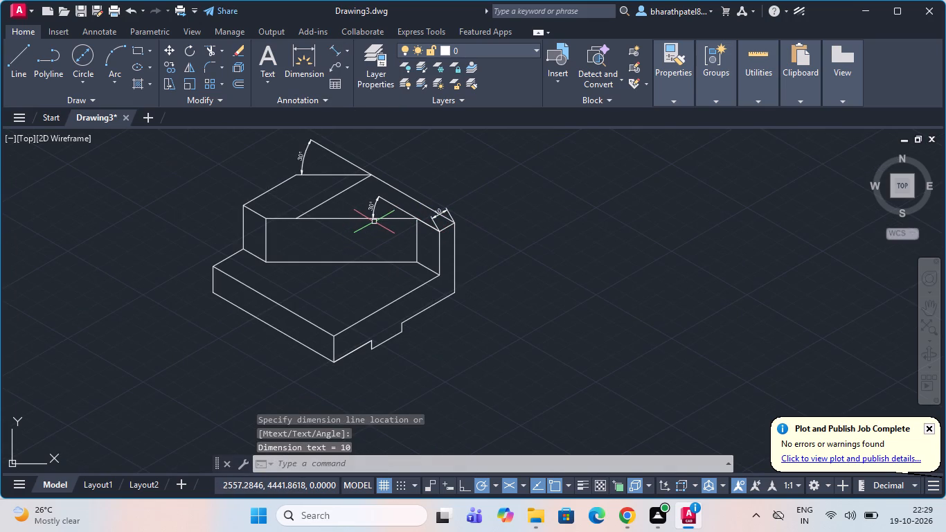
{"action": "left_click", "coordinate": [334, 49]}
{"action": "scroll", "coordinate": [331, 188], "scroll_direction": "down", "scroll_amount": 1}
{"action": "scroll", "coordinate": [327, 149], "scroll_direction": "up", "scroll_amount": 4}
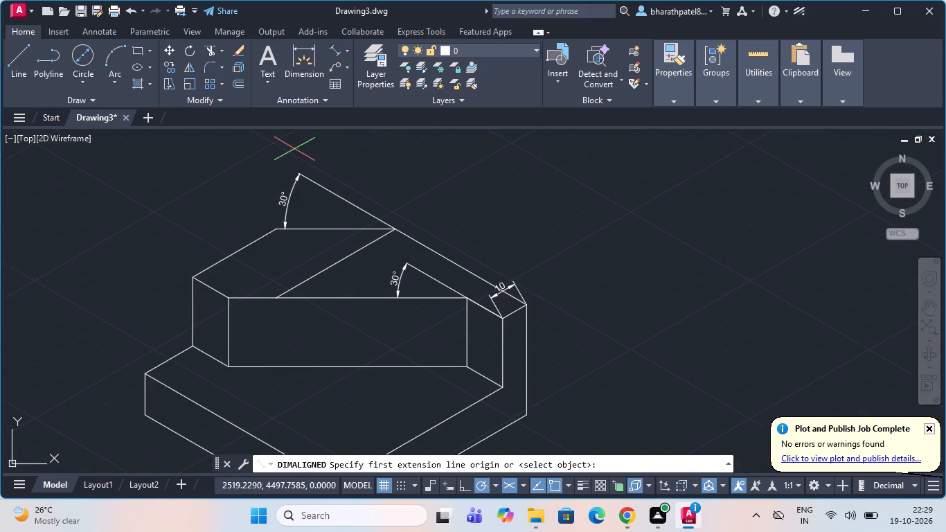
{"action": "scroll", "coordinate": [294, 149], "scroll_direction": "up", "scroll_amount": 3}
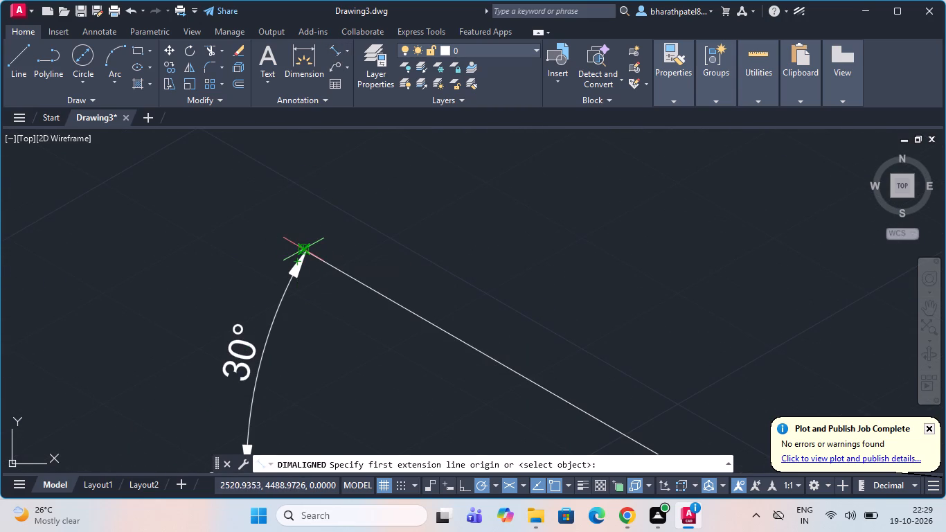
{"action": "left_click", "coordinate": [305, 246]}
{"action": "scroll", "coordinate": [305, 246], "scroll_direction": "down", "scroll_amount": 4}
{"action": "scroll", "coordinate": [380, 304], "scroll_direction": "up", "scroll_amount": 4}
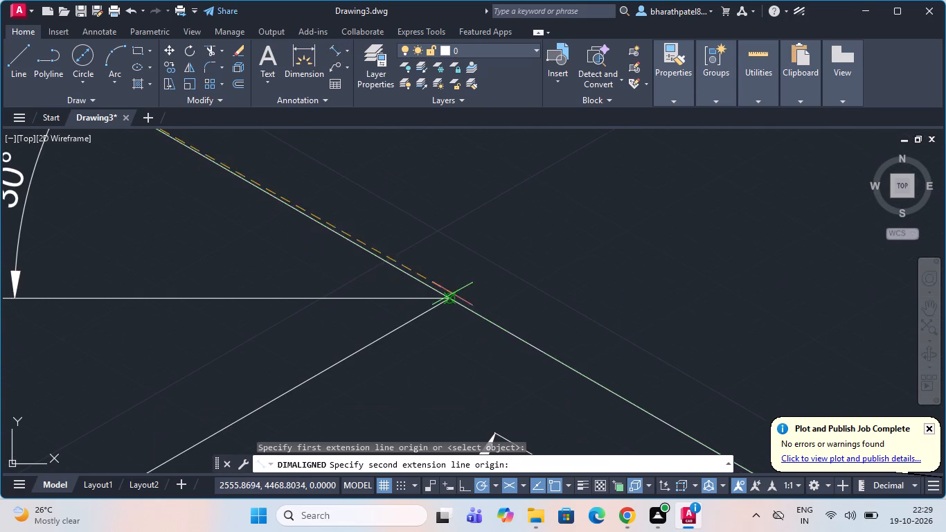
{"action": "left_click", "coordinate": [450, 296]}
{"action": "scroll", "coordinate": [451, 293], "scroll_direction": "down", "scroll_amount": 2}
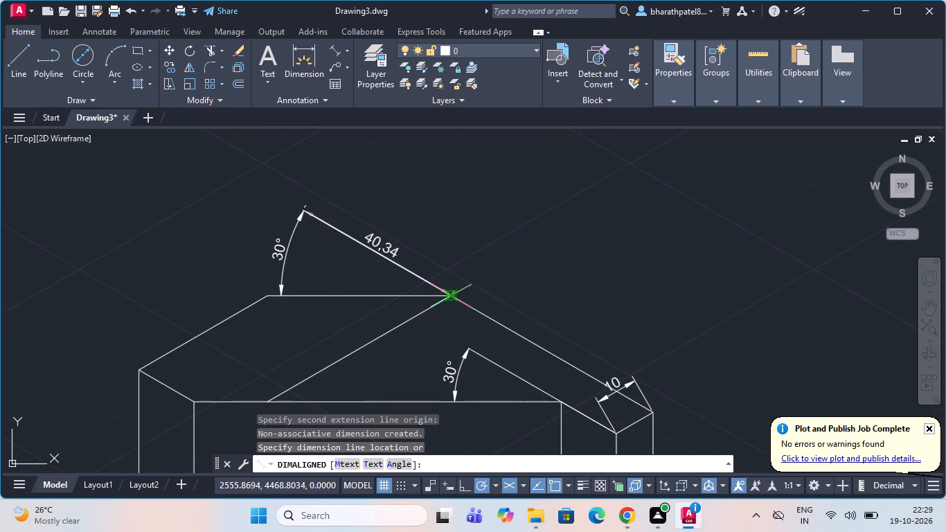
{"action": "key", "text": "Escape"}
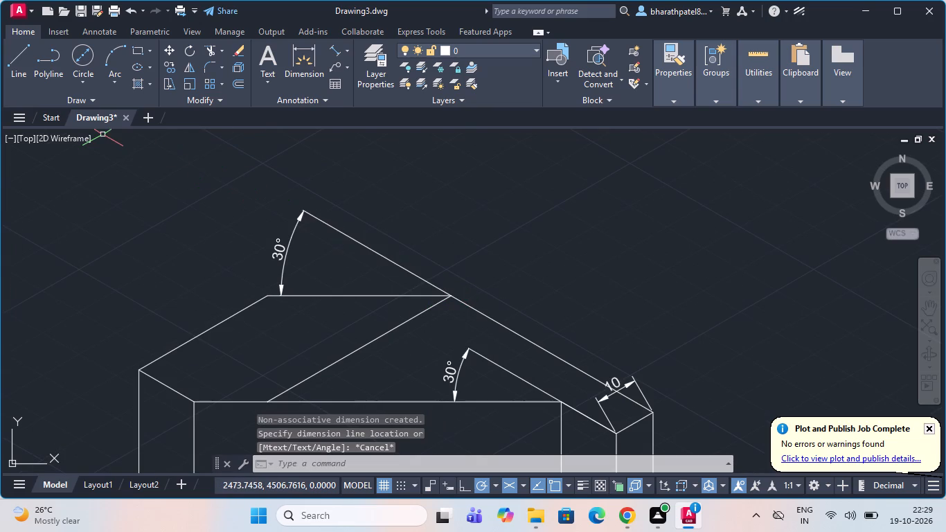
Draw a 25-long line from the wall's back corner along the outer sloping line, continuing vertically down past the rear top edge.
{"action": "left_click", "coordinate": [19, 55]}
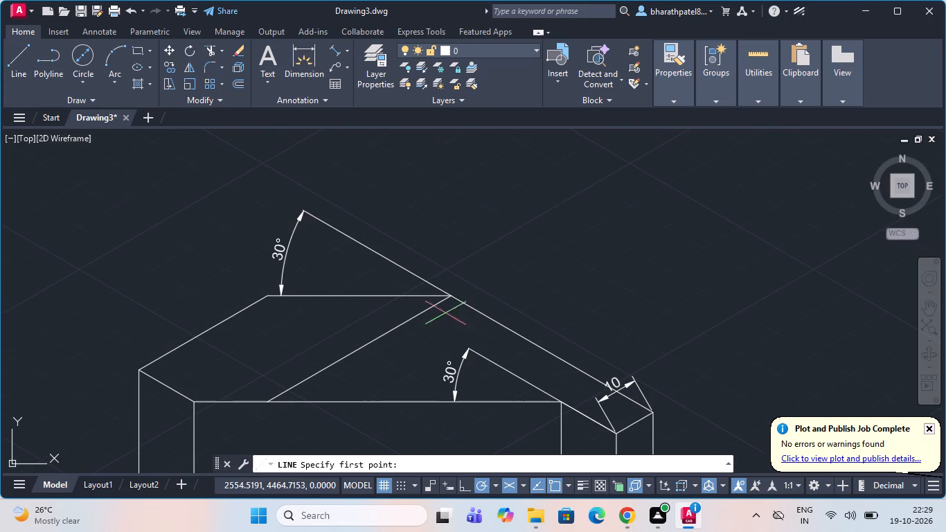
{"action": "scroll", "coordinate": [446, 301], "scroll_direction": "up", "scroll_amount": 4}
{"action": "left_click", "coordinate": [451, 267]}
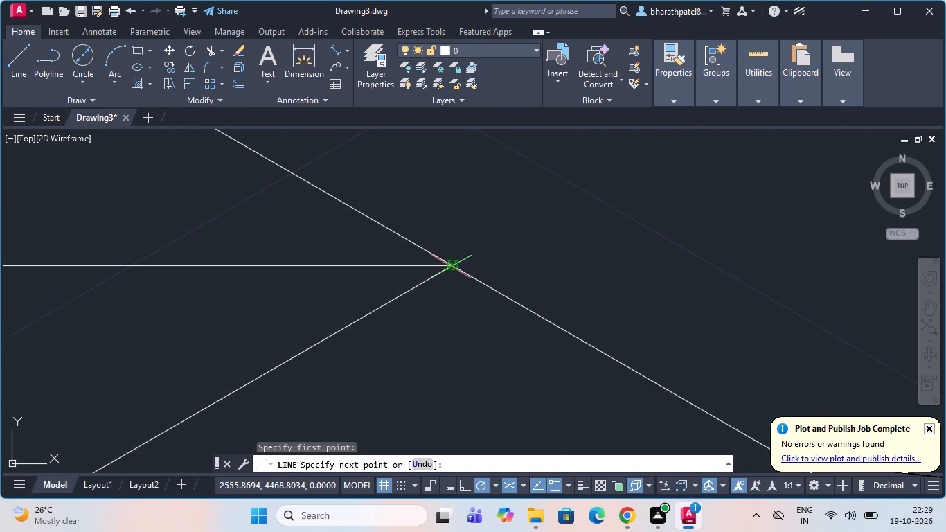
{"action": "scroll", "coordinate": [451, 269], "scroll_direction": "down", "scroll_amount": 4}
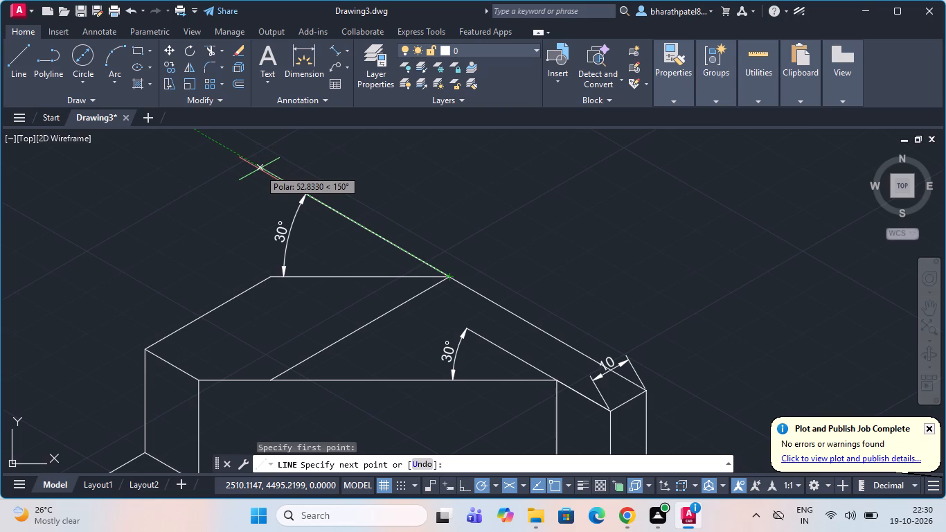
{"action": "type", "text": "25"}
{"action": "key", "text": "Return"}
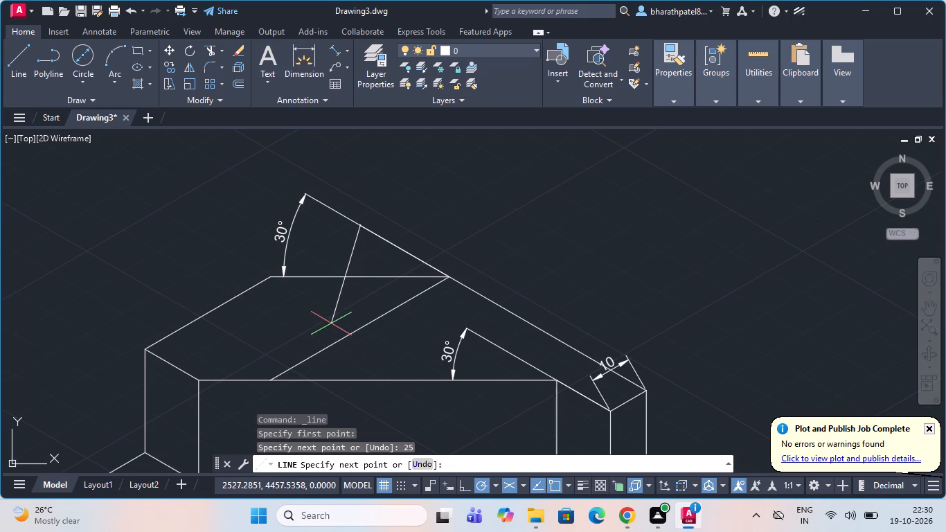
{"action": "left_click", "coordinate": [358, 311]}
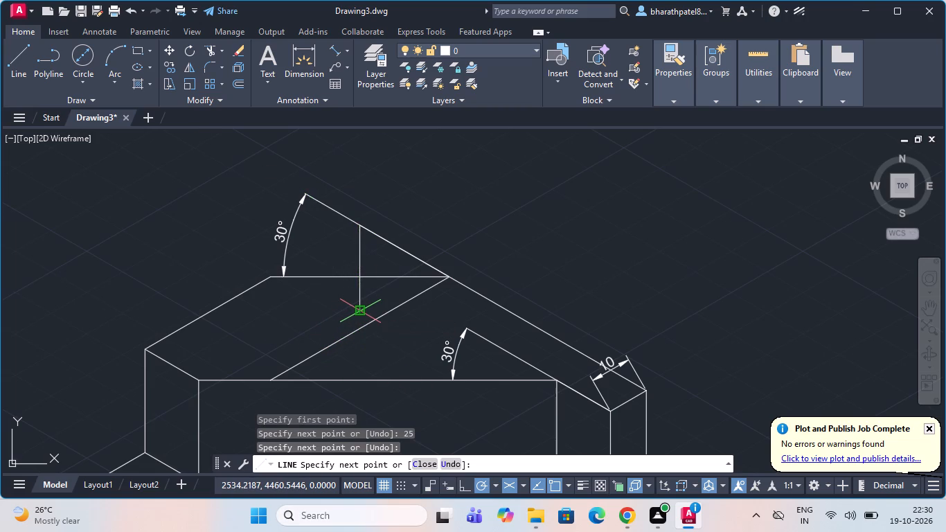
{"action": "key", "text": "Escape"}
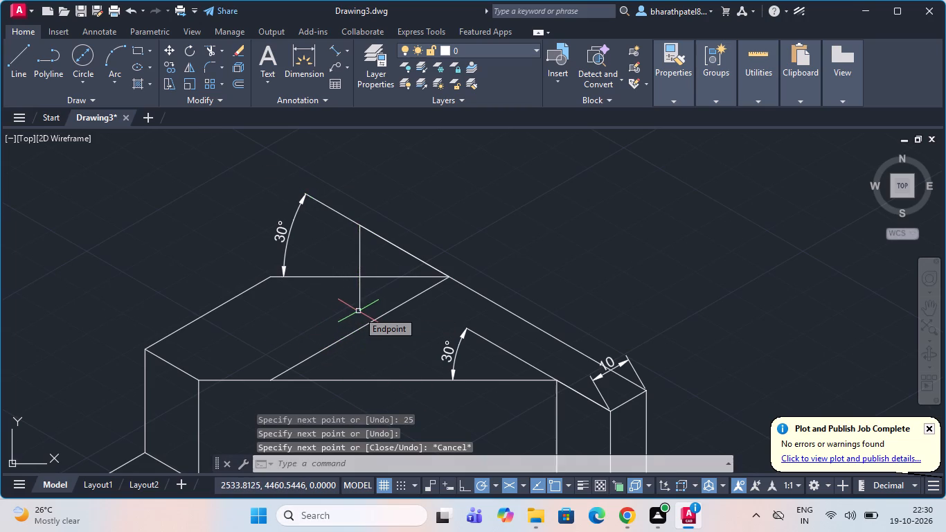
Add an aligned dimension to the 25-long segment from the back corner to the top of the vertical line.
{"action": "left_click", "coordinate": [332, 53]}
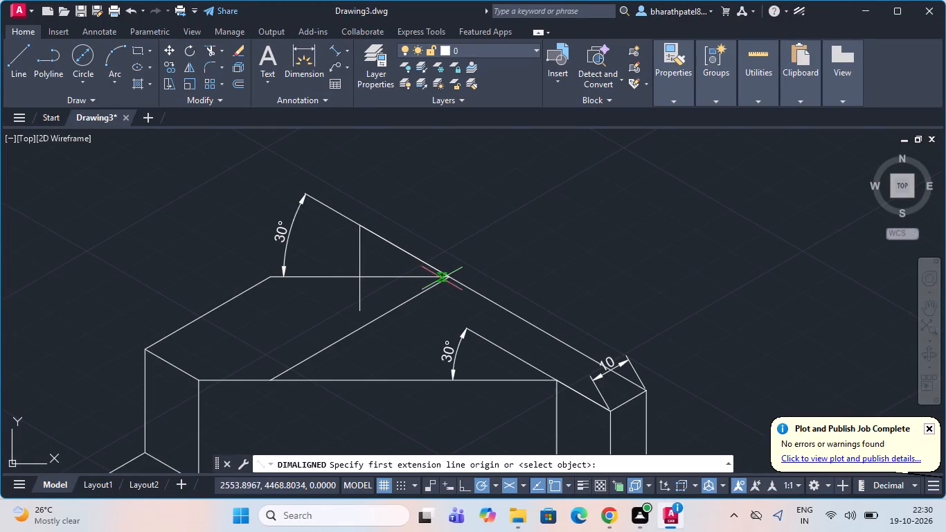
{"action": "left_click", "coordinate": [449, 276]}
{"action": "scroll", "coordinate": [378, 223], "scroll_direction": "up", "scroll_amount": 3}
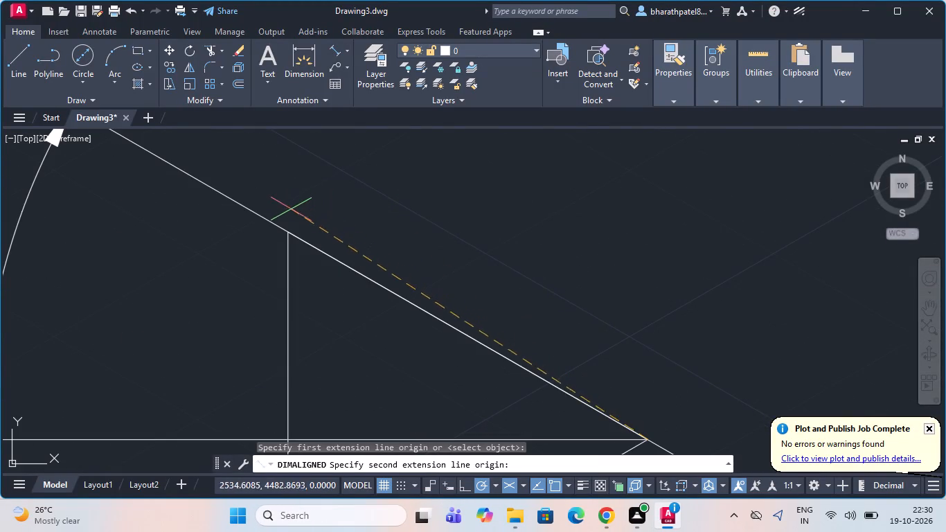
{"action": "left_click", "coordinate": [289, 232]}
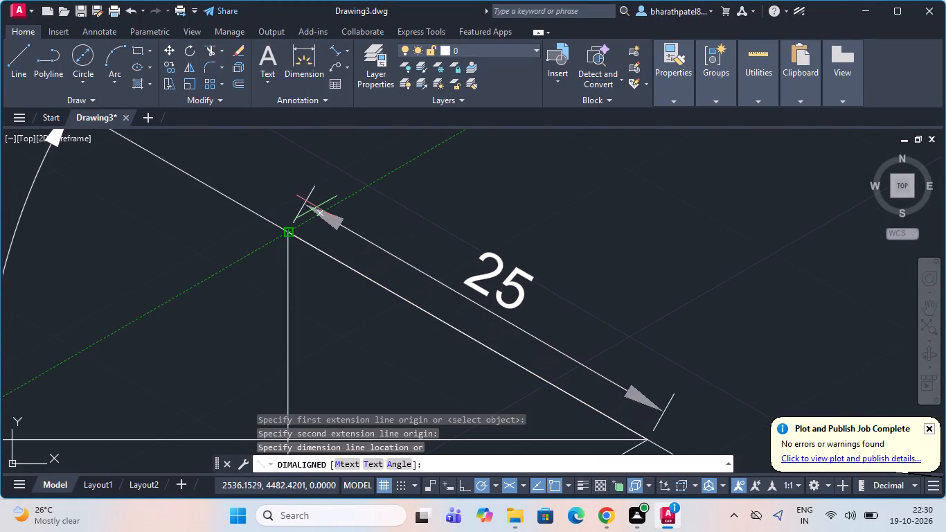
{"action": "left_click", "coordinate": [316, 207]}
{"action": "scroll", "coordinate": [317, 206], "scroll_direction": "down", "scroll_amount": 3}
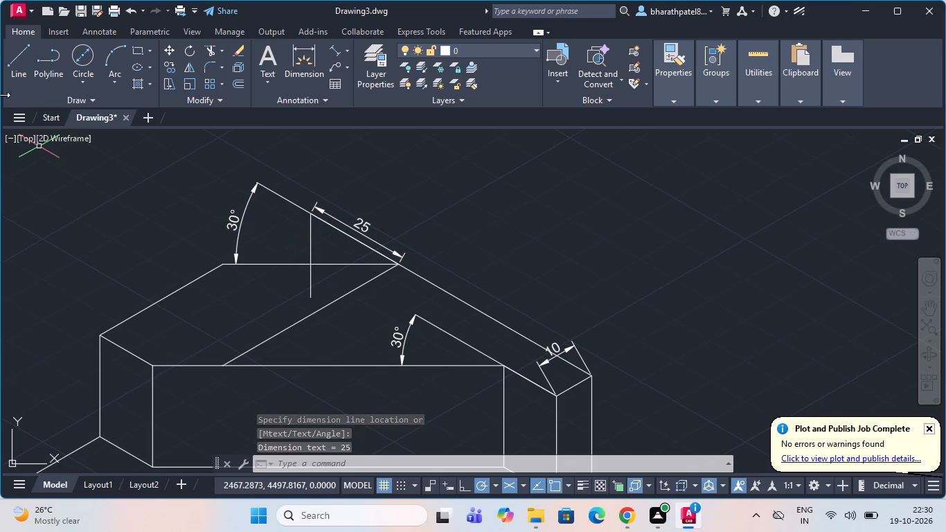
Draw a line at 210° from where the vertical line crosses the rear top edge to just past the wall's left short top edge.
{"action": "left_click", "coordinate": [17, 57]}
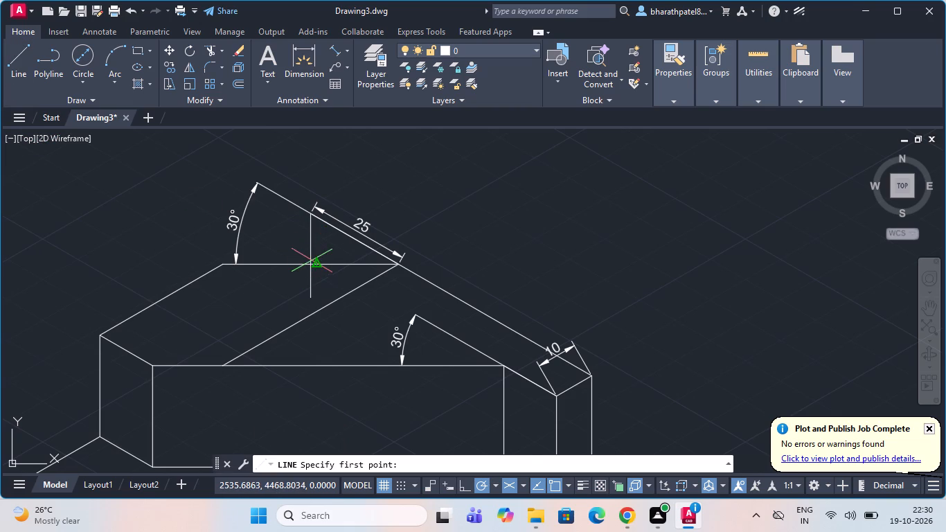
{"action": "scroll", "coordinate": [301, 261], "scroll_direction": "up", "scroll_amount": 2}
{"action": "left_click", "coordinate": [316, 266]}
{"action": "scroll", "coordinate": [316, 266], "scroll_direction": "down", "scroll_amount": 3}
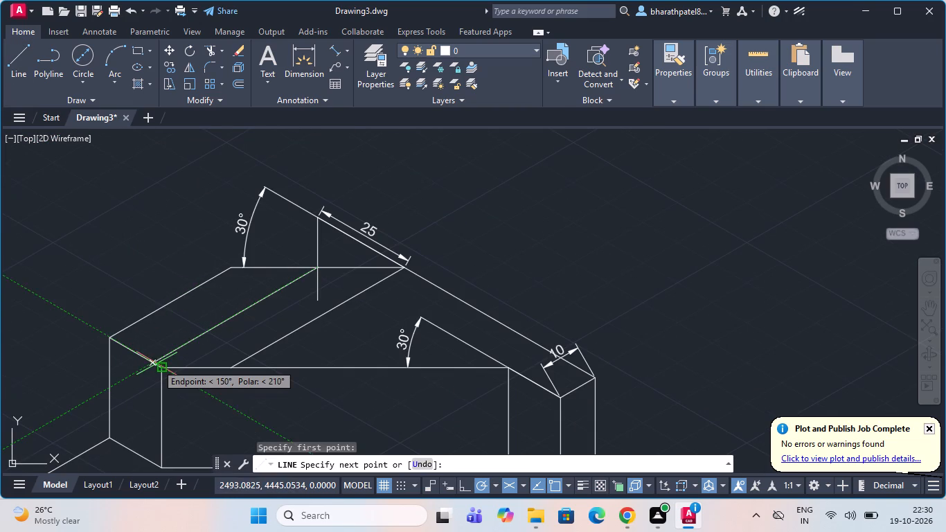
{"action": "scroll", "coordinate": [158, 364], "scroll_direction": "up", "scroll_amount": 2}
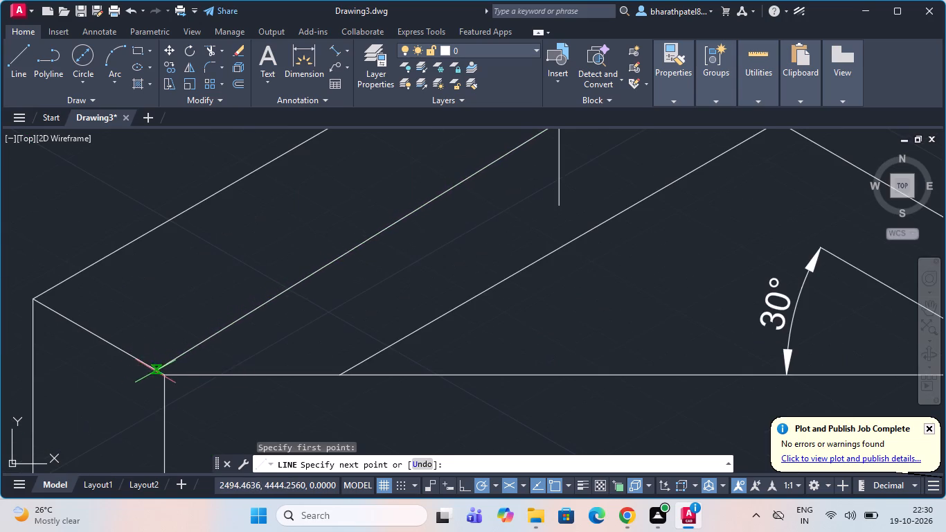
{"action": "left_click", "coordinate": [115, 383]}
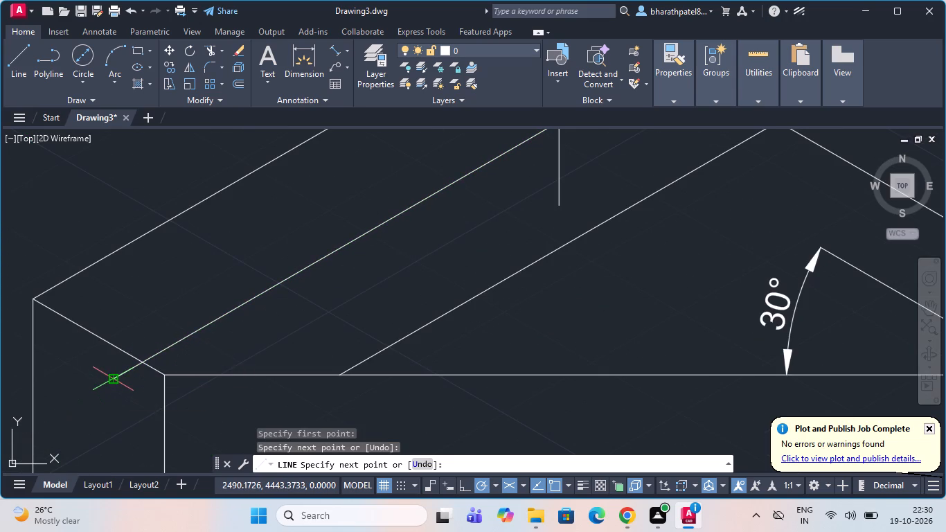
{"action": "key", "text": "Escape"}
{"action": "scroll", "coordinate": [298, 403], "scroll_direction": "down", "scroll_amount": 3}
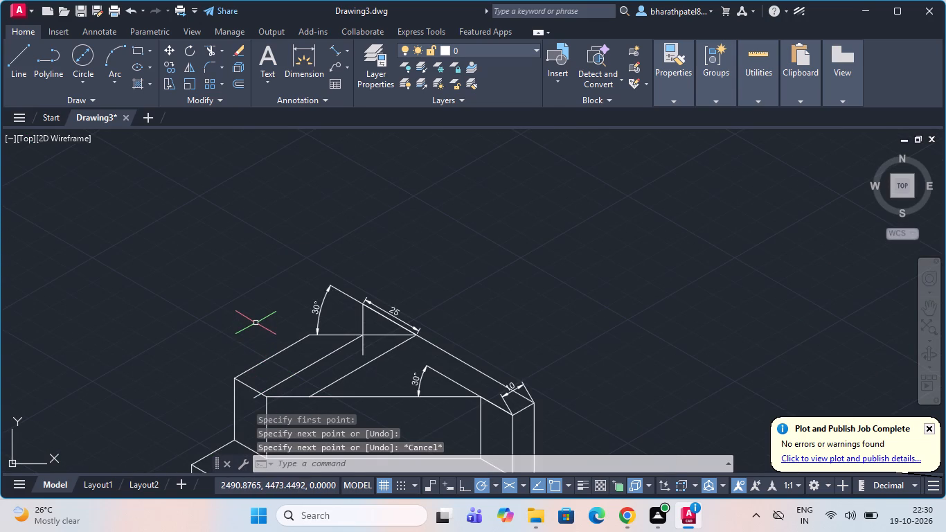
Continue the new sloping line in the same direction from its lower end to beyond the wall's left vertical edge.
{"action": "scroll", "coordinate": [258, 321], "scroll_direction": "down", "scroll_amount": 1}
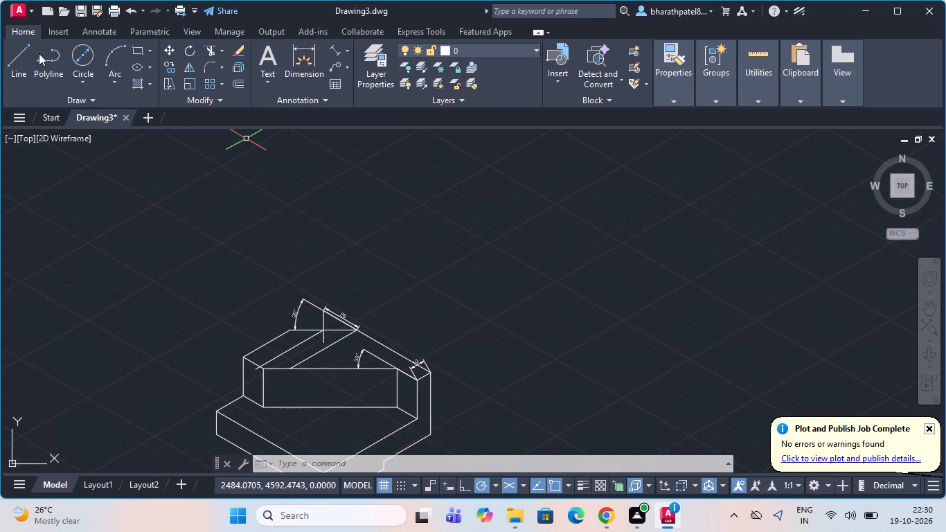
{"action": "left_click", "coordinate": [12, 55]}
{"action": "scroll", "coordinate": [402, 271], "scroll_direction": "down", "scroll_amount": 1}
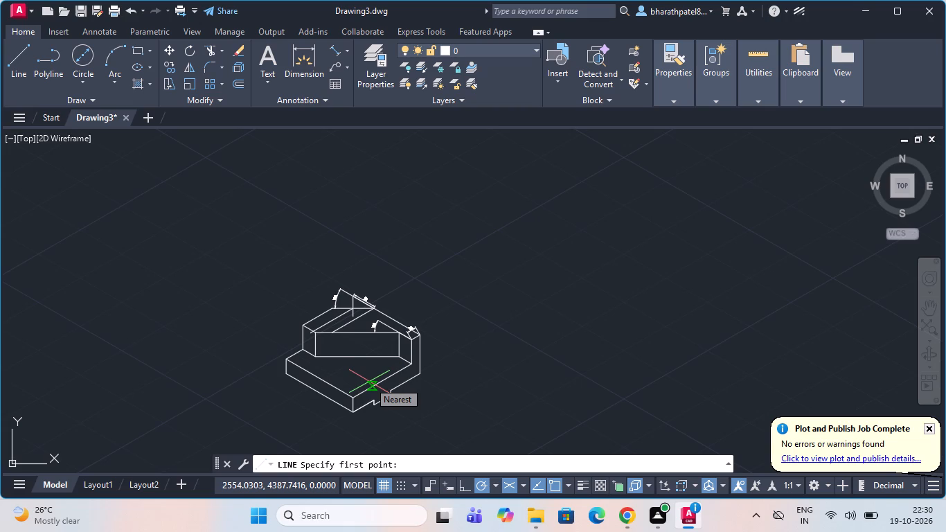
{"action": "scroll", "coordinate": [362, 333], "scroll_direction": "down", "scroll_amount": 2}
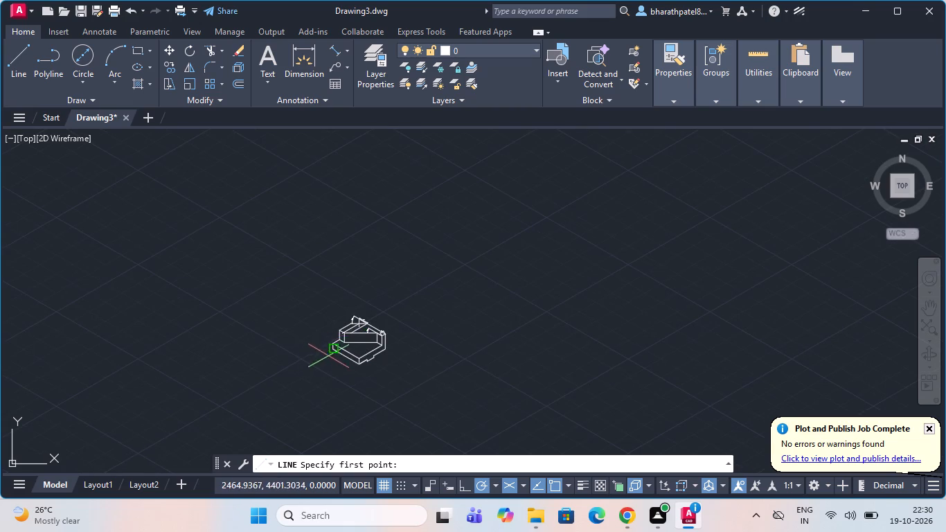
{"action": "scroll", "coordinate": [342, 348], "scroll_direction": "up", "scroll_amount": 4}
{"action": "left_click", "coordinate": [325, 254]}
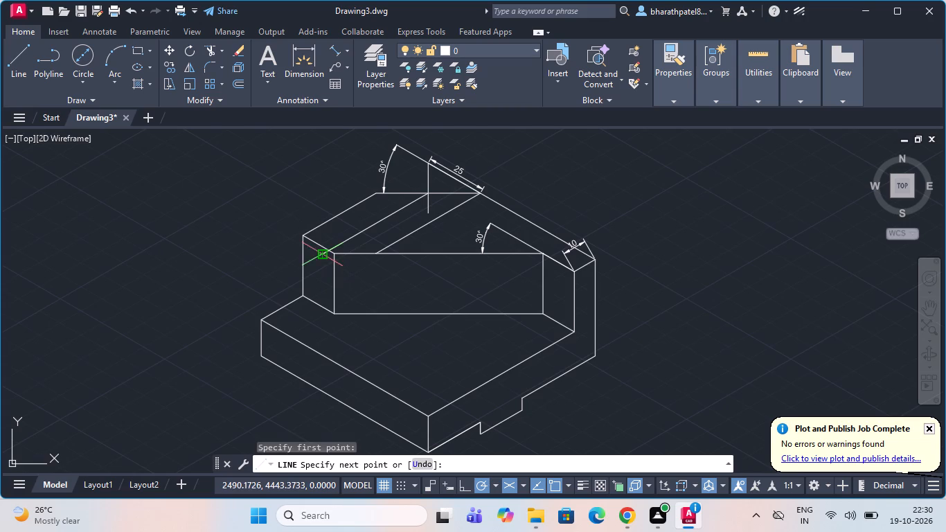
{"action": "left_click", "coordinate": [249, 299]}
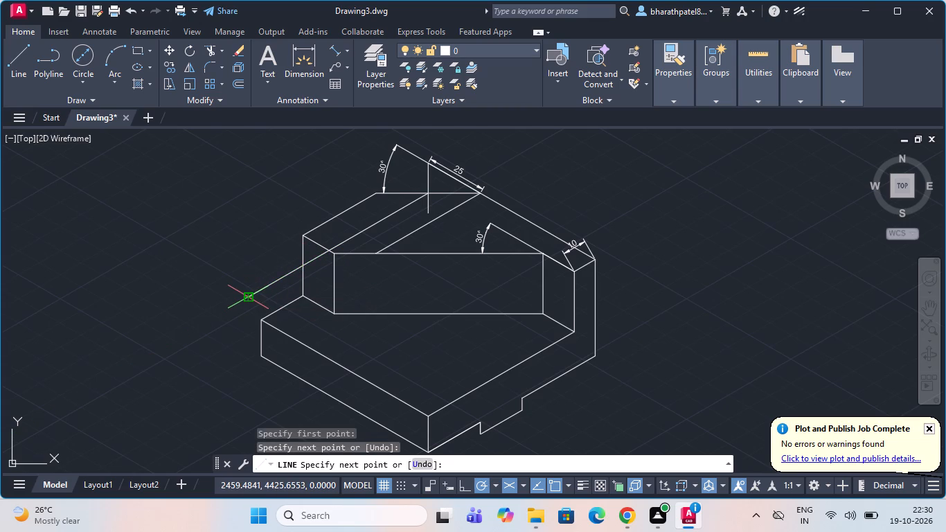
{"action": "key", "text": "Escape"}
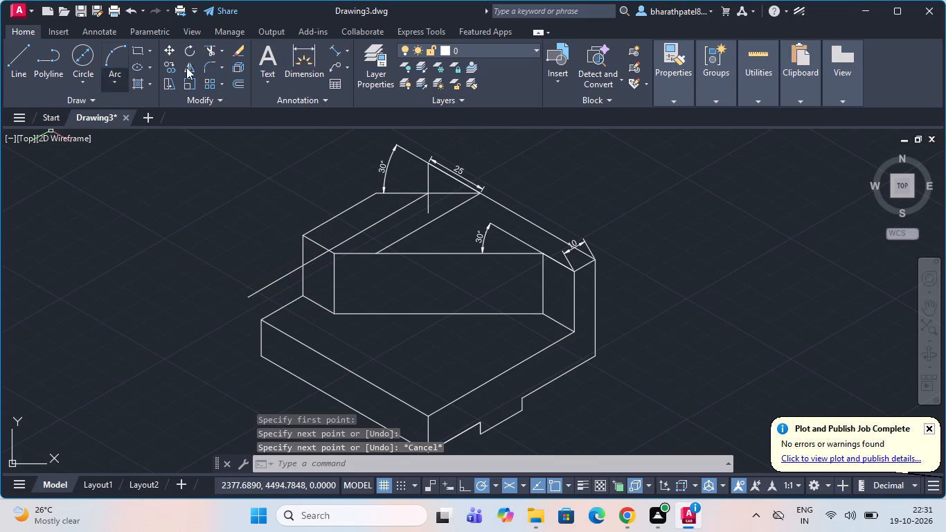
Trim the old outer top edge, the left end's edges above the new sloping line, and that line's overhang beyond the left vertical edge.
{"action": "left_click", "coordinate": [211, 47]}
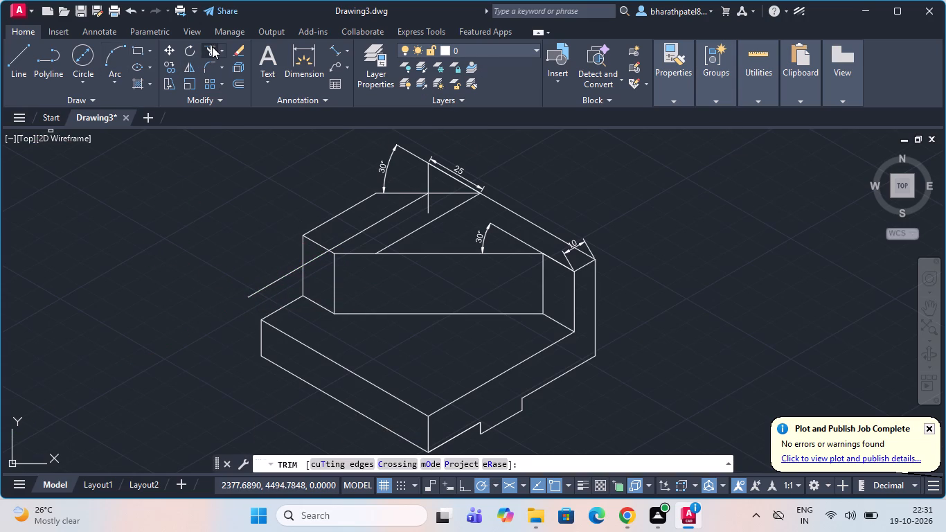
{"action": "left_click_drag", "start_coordinate": [272, 238], "coordinate": [348, 233]}
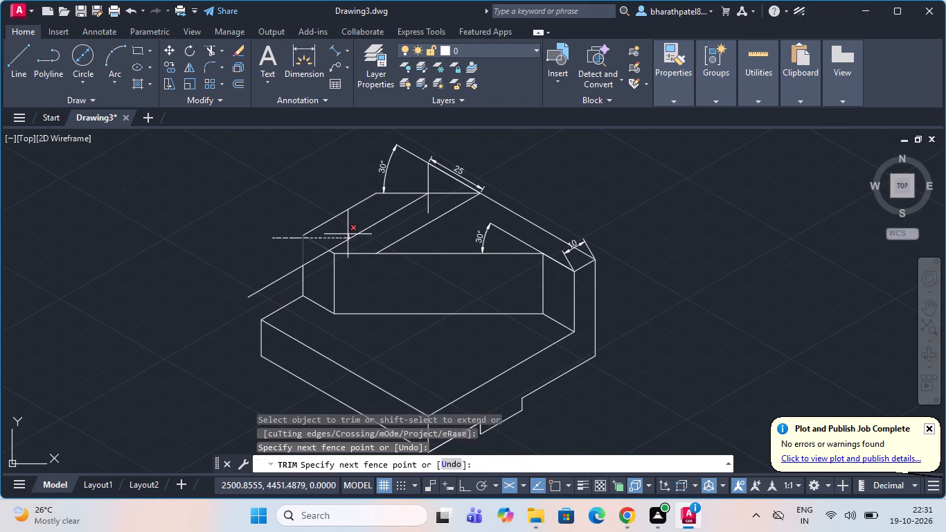
{"action": "left_click_drag", "start_coordinate": [348, 233], "coordinate": [352, 203]}
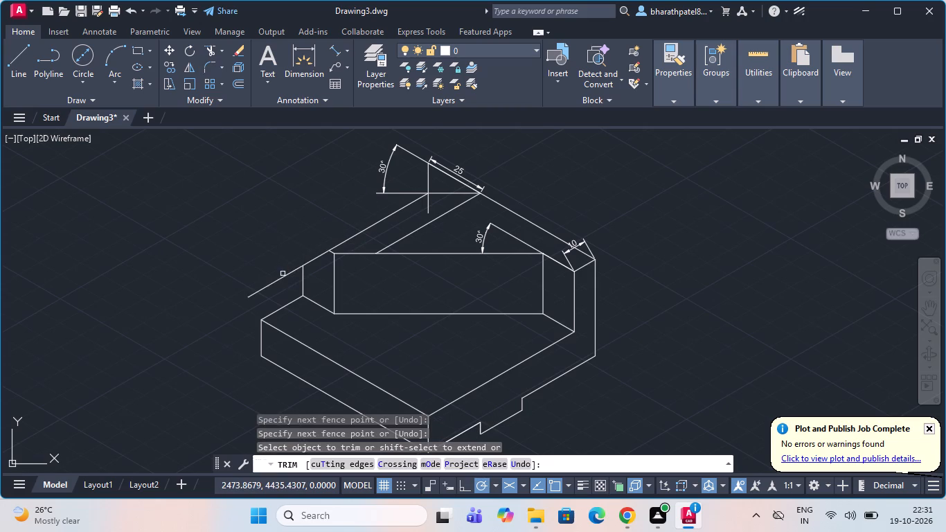
{"action": "left_click", "coordinate": [283, 273]}
{"action": "left_click", "coordinate": [280, 285]}
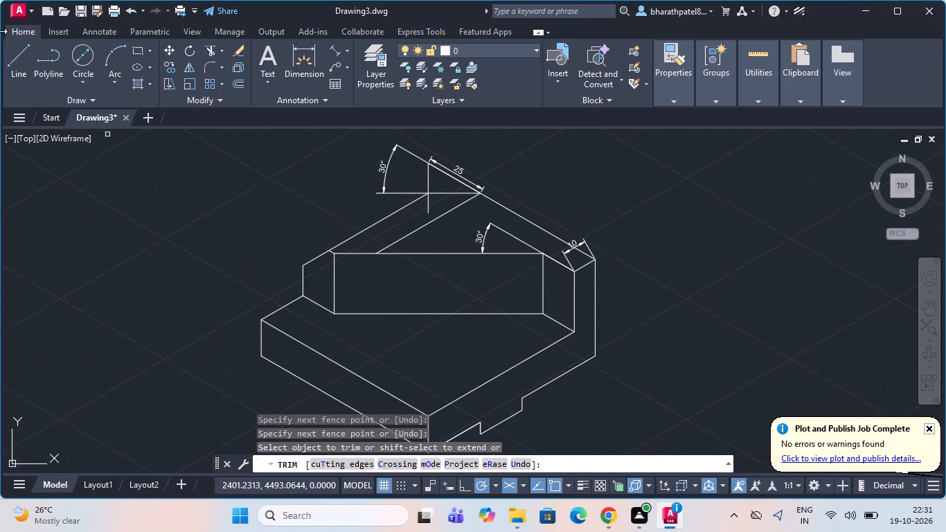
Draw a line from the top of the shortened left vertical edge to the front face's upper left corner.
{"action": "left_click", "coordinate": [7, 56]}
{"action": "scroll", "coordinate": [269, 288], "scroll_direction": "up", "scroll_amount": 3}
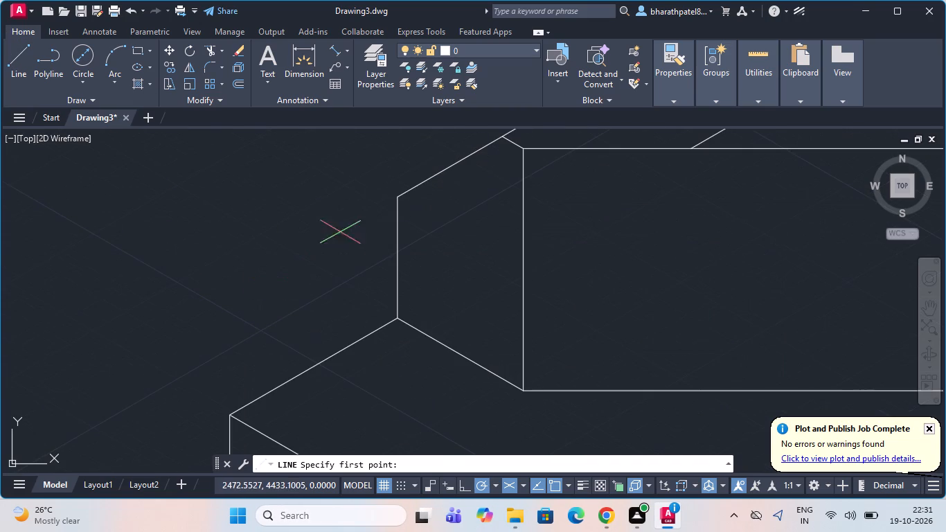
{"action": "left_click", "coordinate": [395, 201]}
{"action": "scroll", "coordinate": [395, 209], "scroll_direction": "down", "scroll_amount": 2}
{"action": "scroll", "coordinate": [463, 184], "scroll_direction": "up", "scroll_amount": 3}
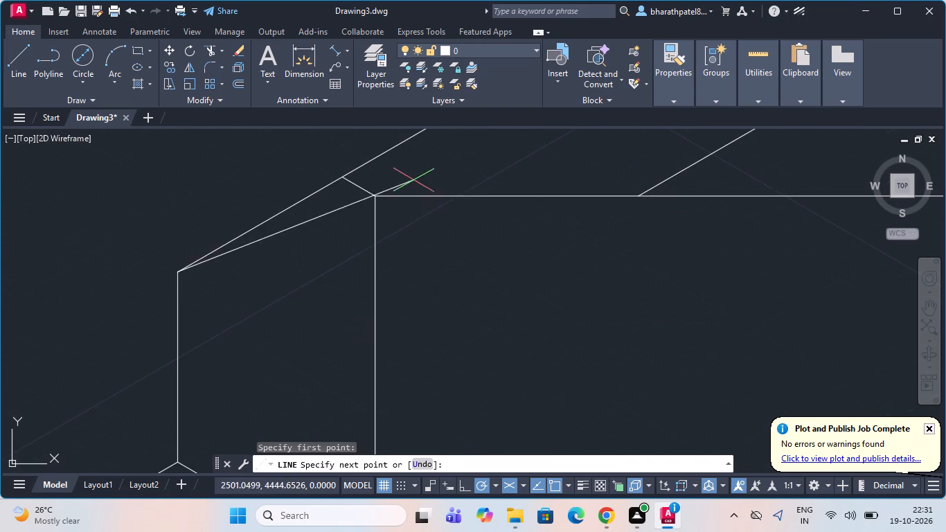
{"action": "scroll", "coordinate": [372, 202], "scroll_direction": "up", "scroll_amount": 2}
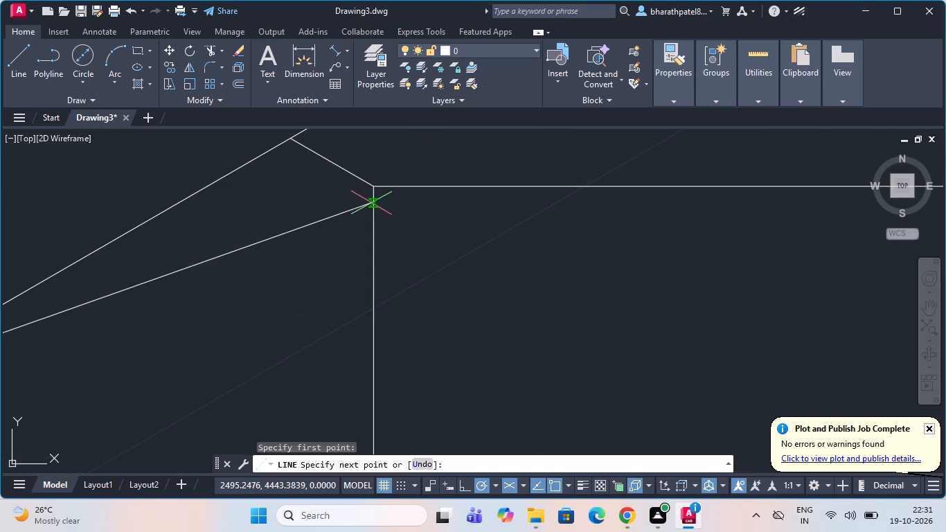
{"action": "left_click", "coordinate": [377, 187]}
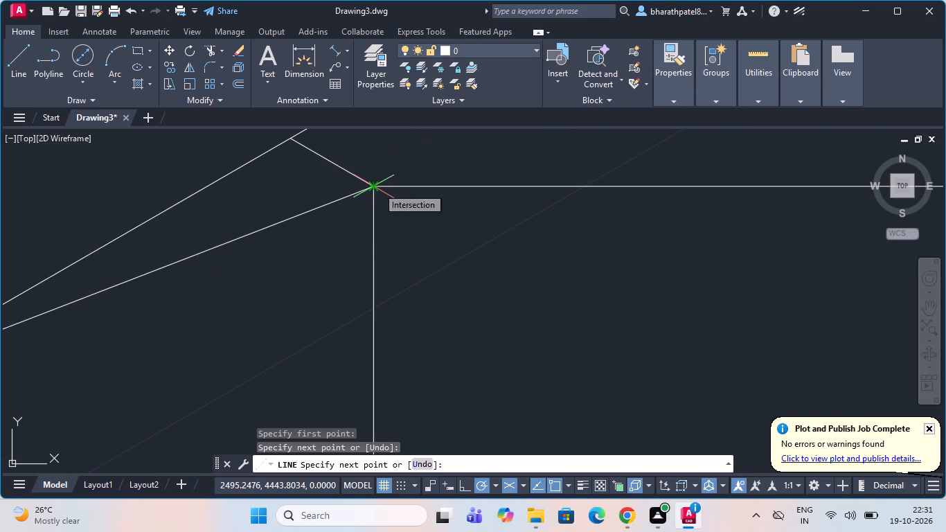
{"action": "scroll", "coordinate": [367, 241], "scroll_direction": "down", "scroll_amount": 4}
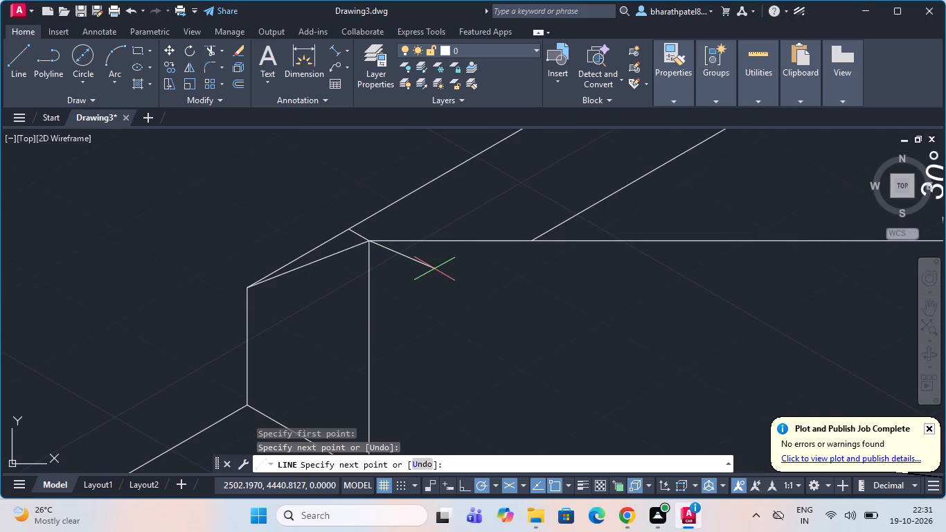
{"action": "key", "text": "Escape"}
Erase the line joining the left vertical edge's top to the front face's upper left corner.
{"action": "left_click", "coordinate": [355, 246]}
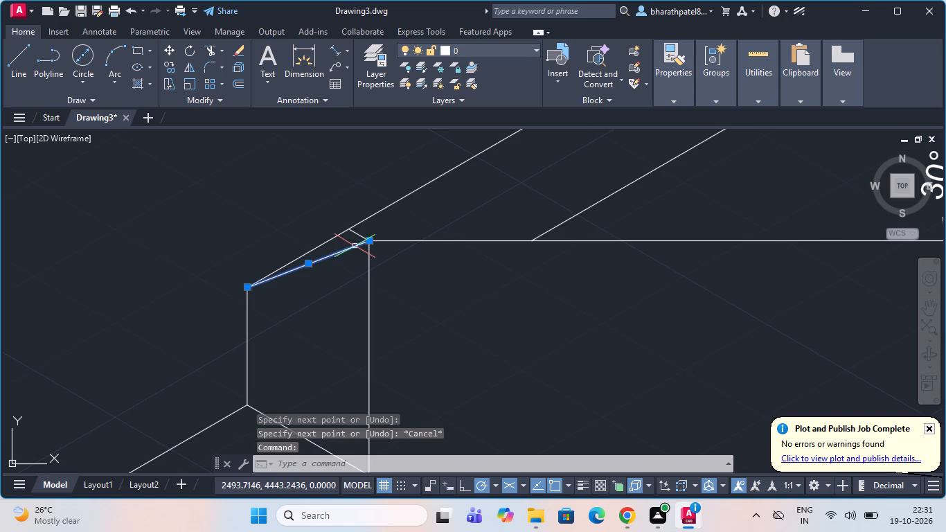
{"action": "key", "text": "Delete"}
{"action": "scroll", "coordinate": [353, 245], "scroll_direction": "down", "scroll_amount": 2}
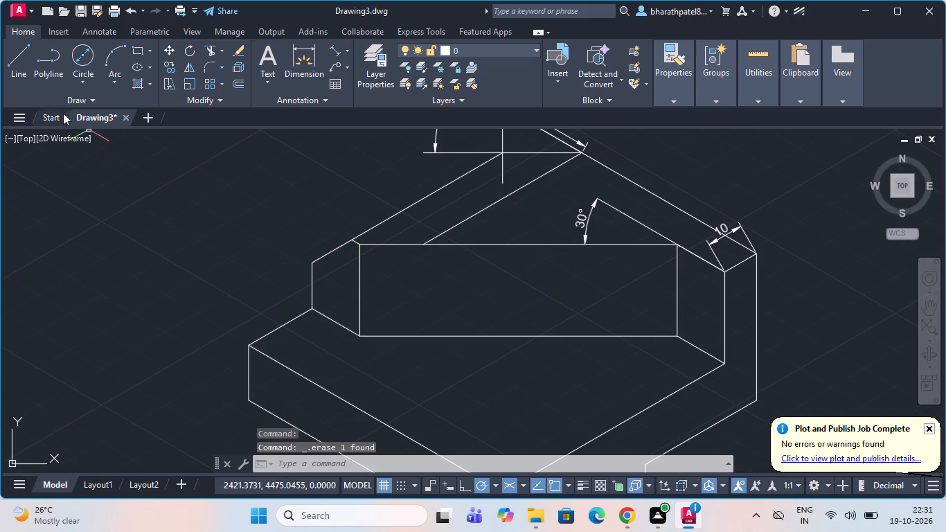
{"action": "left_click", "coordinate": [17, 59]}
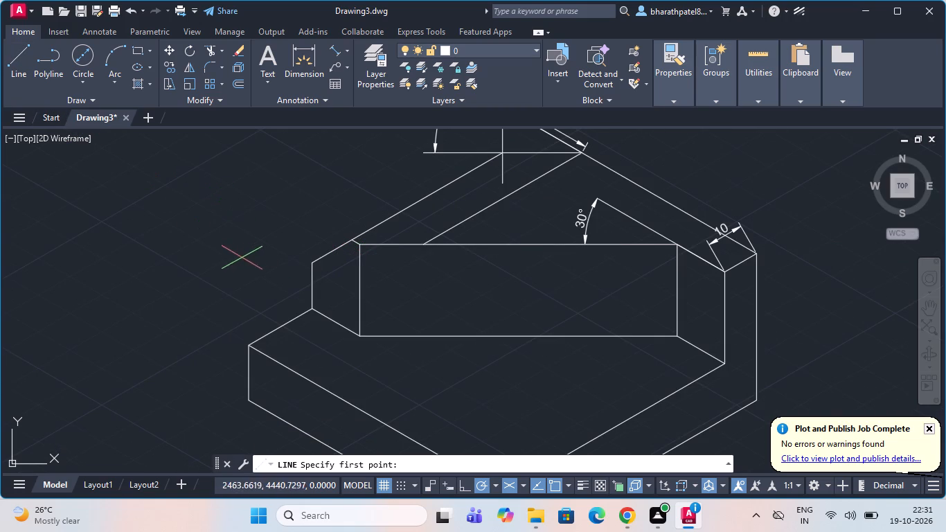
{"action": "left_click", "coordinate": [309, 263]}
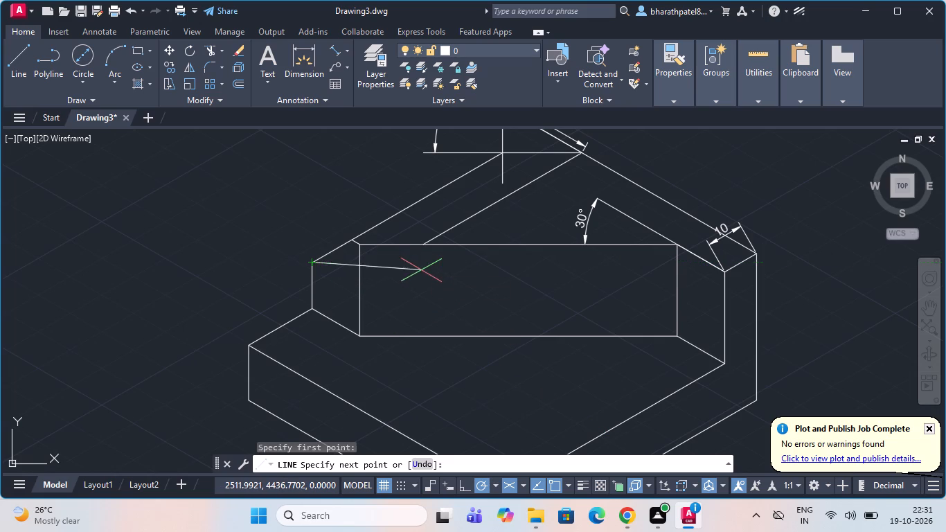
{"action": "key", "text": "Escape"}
Draw a line about 30 long at 210° that continues the inner sloping line from the front face's top edge past its left vertical edge.
{"action": "left_click", "coordinate": [14, 61]}
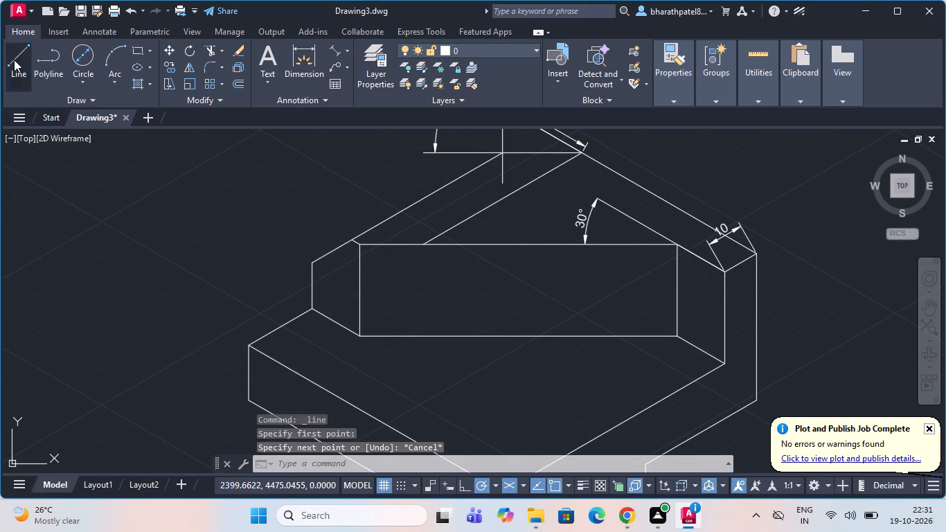
{"action": "left_click_drag", "start_coordinate": [426, 246], "coordinate": [404, 251]}
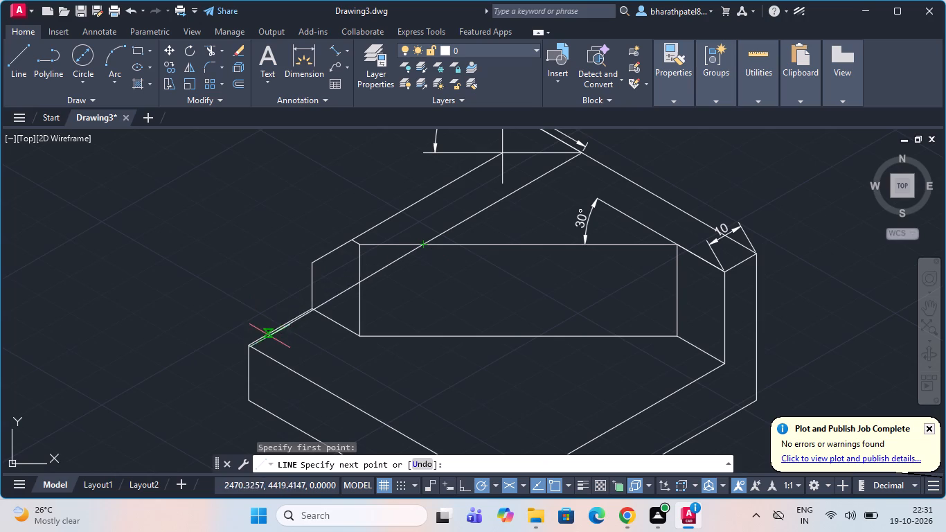
{"action": "left_click", "coordinate": [327, 297]}
{"action": "key", "text": "Escape"}
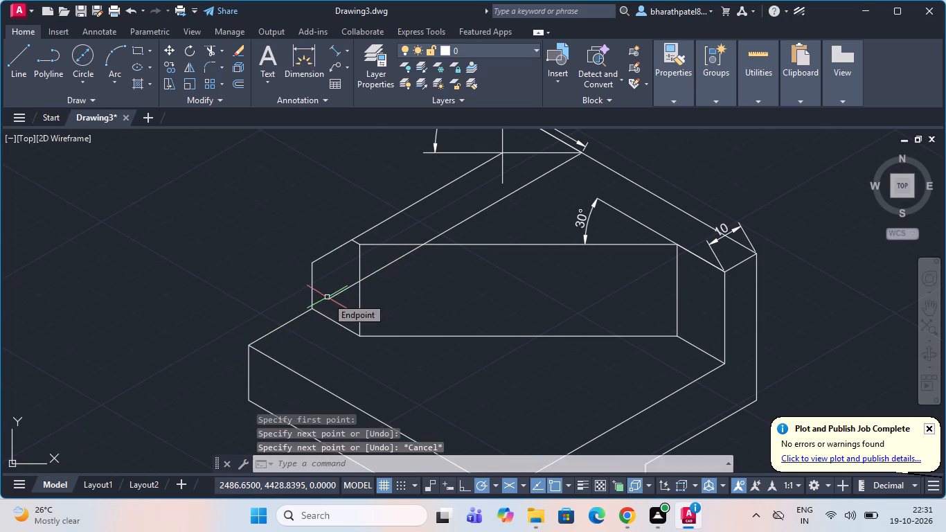
Draw a line from the top of the wall's outer left vertical edge to where the extended inner line crosses the front face's left edge.
{"action": "left_click", "coordinate": [21, 69]}
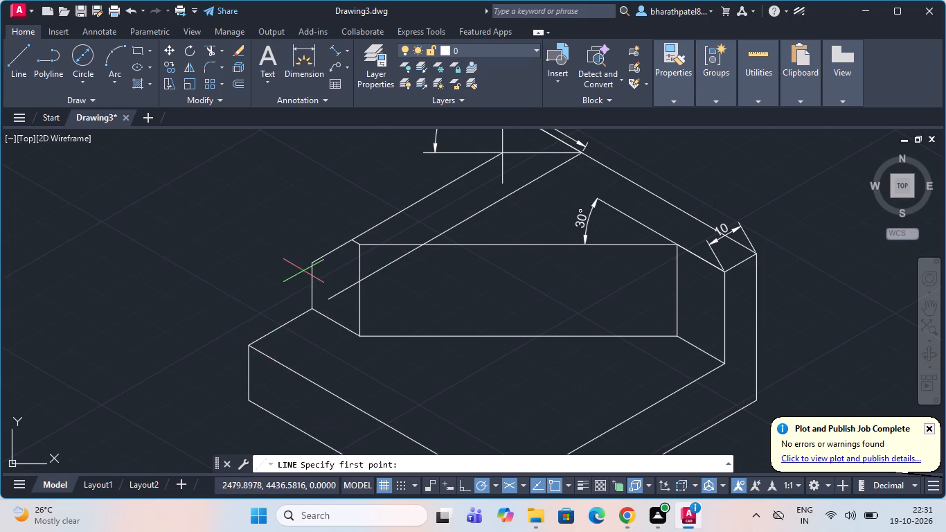
{"action": "left_click", "coordinate": [315, 263]}
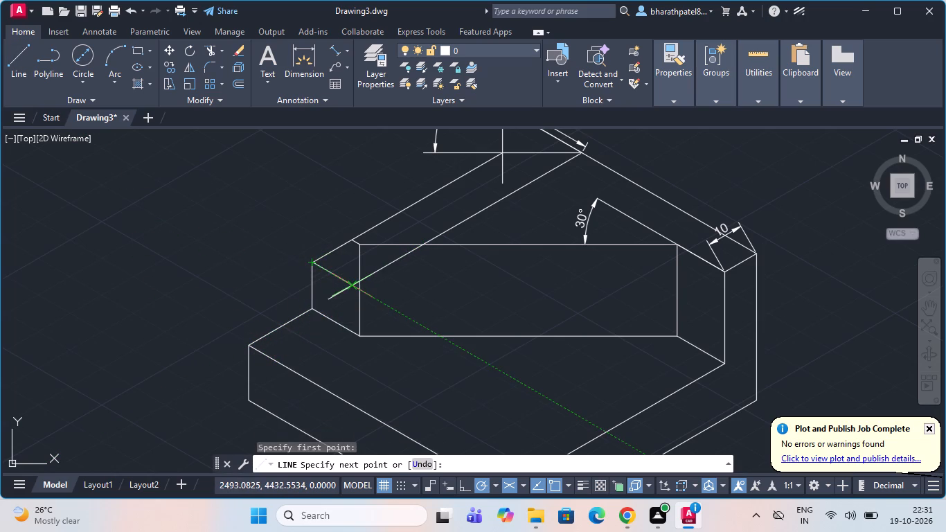
{"action": "scroll", "coordinate": [356, 288], "scroll_direction": "up", "scroll_amount": 2}
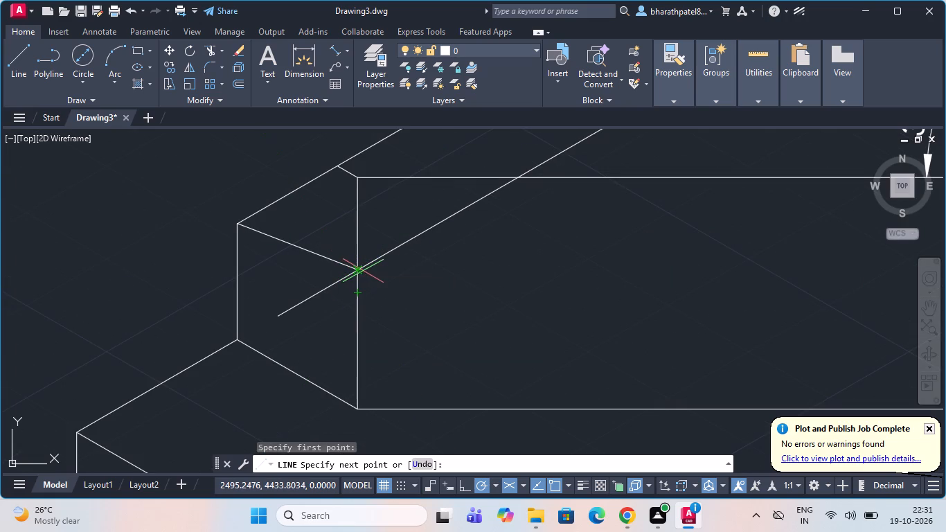
{"action": "left_click", "coordinate": [358, 268]}
{"action": "key", "text": "Escape"}
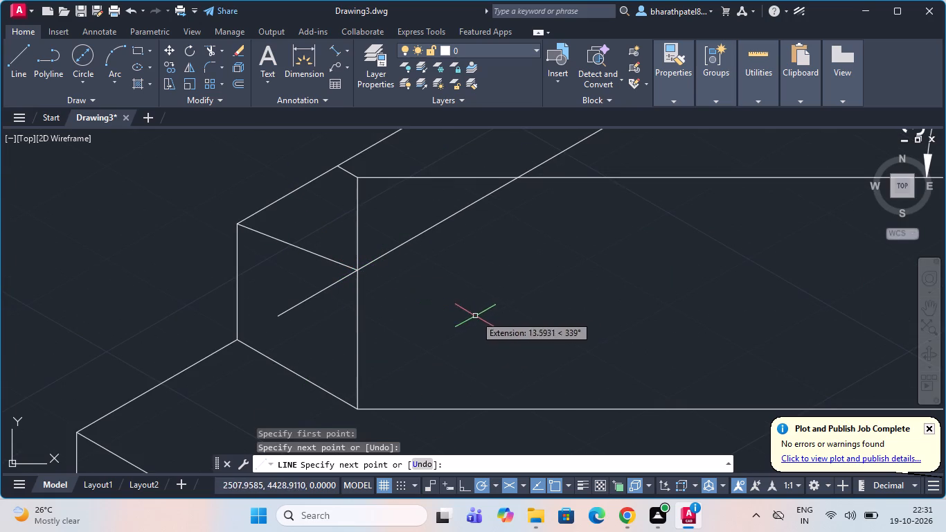
Trim the extended line's overhang, the short corner line, and the front face's left and top edges beyond the inner sloping line.
{"action": "left_click", "coordinate": [209, 48]}
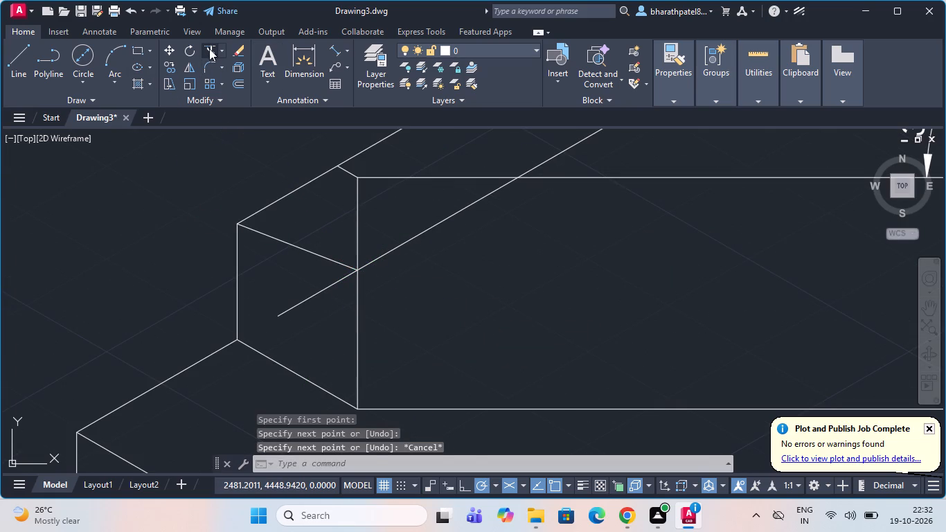
{"action": "left_click", "coordinate": [315, 292]}
{"action": "scroll", "coordinate": [352, 208], "scroll_direction": "down", "scroll_amount": 1}
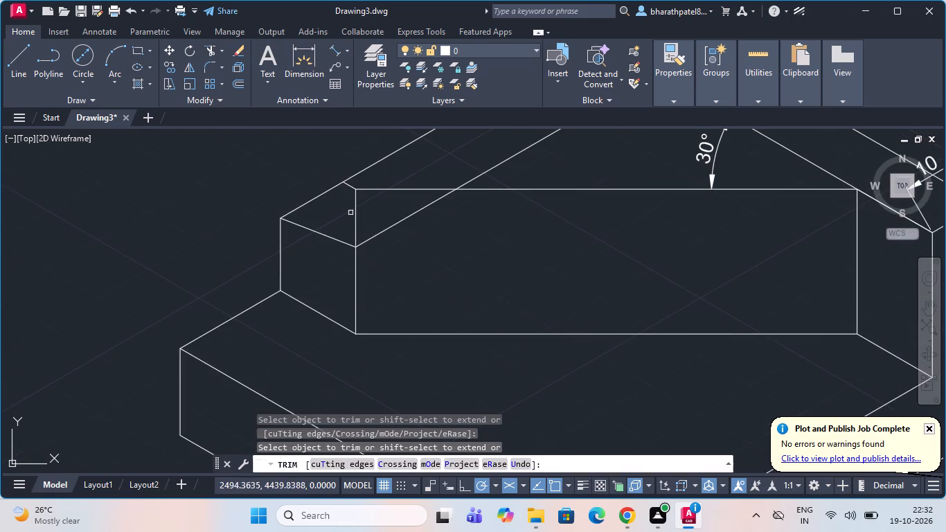
{"action": "scroll", "coordinate": [352, 184], "scroll_direction": "up", "scroll_amount": 2}
{"action": "left_click_drag", "start_coordinate": [362, 180], "coordinate": [319, 197]}
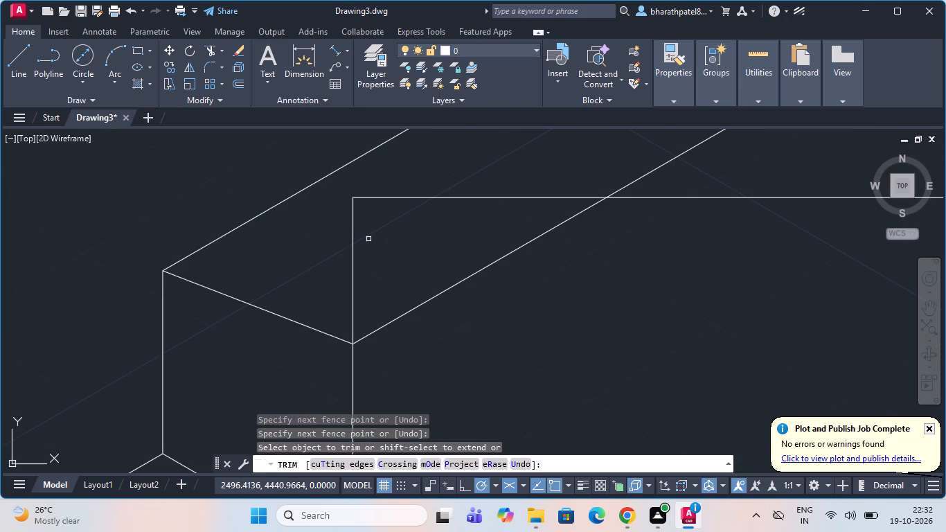
{"action": "scroll", "coordinate": [366, 246], "scroll_direction": "down", "scroll_amount": 1}
{"action": "left_click_drag", "start_coordinate": [431, 202], "coordinate": [332, 245]}
{"action": "scroll", "coordinate": [402, 272], "scroll_direction": "down", "scroll_amount": 1}
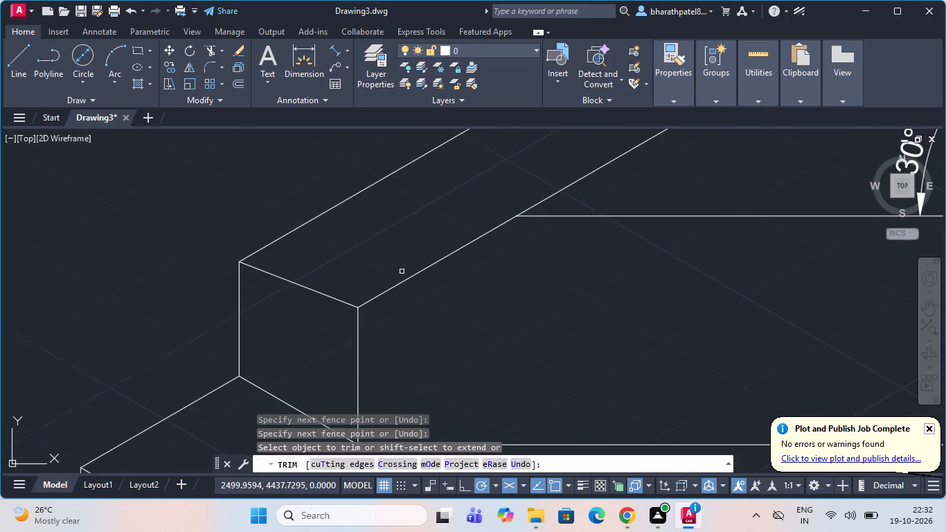
Trim the leftover construction lines at the wall's peak: the vertical line and the overhanging lines beside the upper 30° dimension.
{"action": "scroll", "coordinate": [402, 272], "scroll_direction": "down", "scroll_amount": 3}
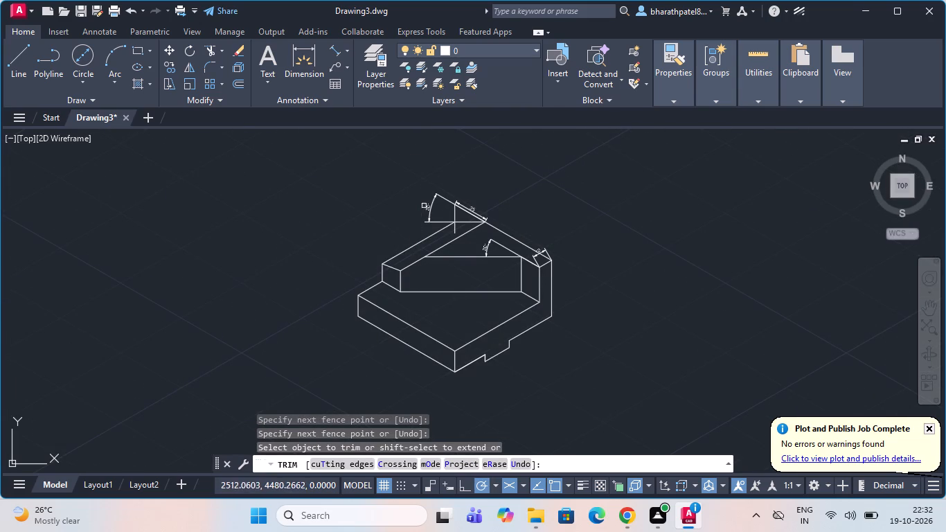
{"action": "scroll", "coordinate": [426, 213], "scroll_direction": "up", "scroll_amount": 3}
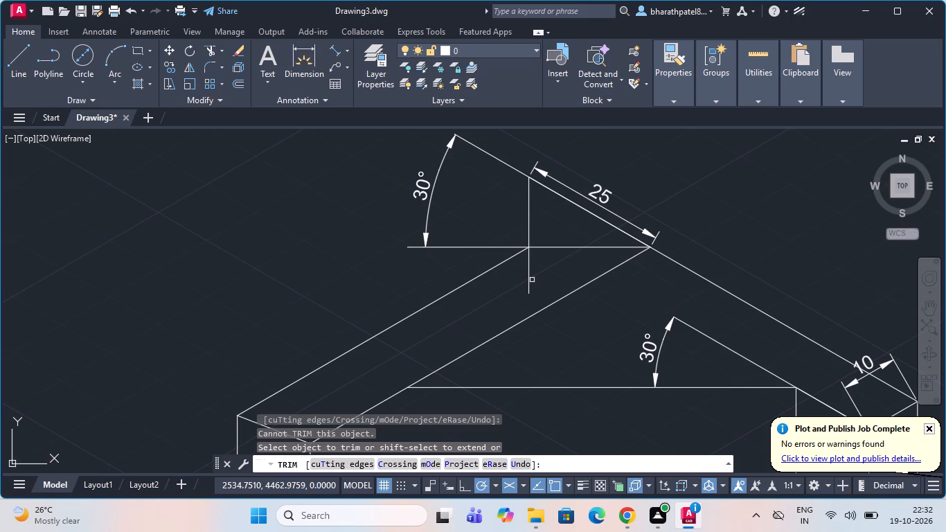
{"action": "left_click", "coordinate": [529, 277]}
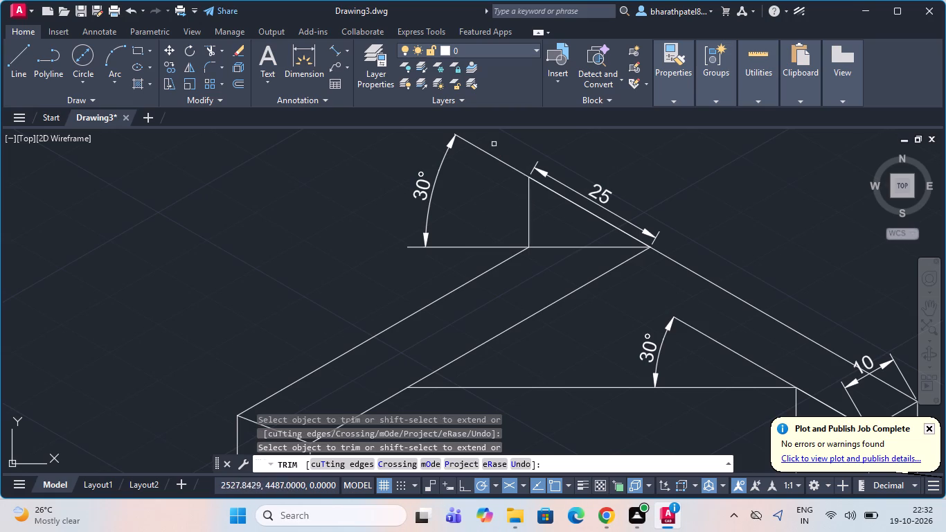
{"action": "left_click_drag", "start_coordinate": [492, 145], "coordinate": [399, 259]}
{"action": "left_click", "coordinate": [443, 247]}
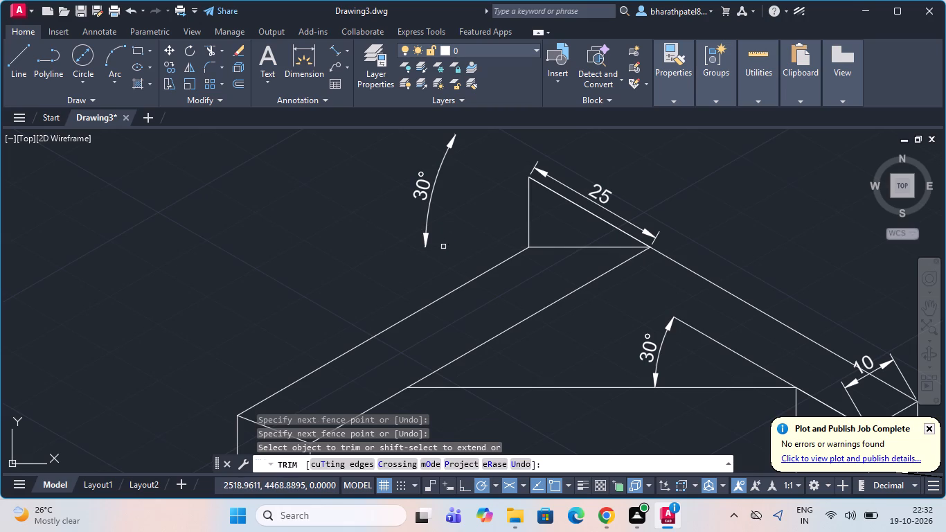
{"action": "left_click", "coordinate": [434, 187]}
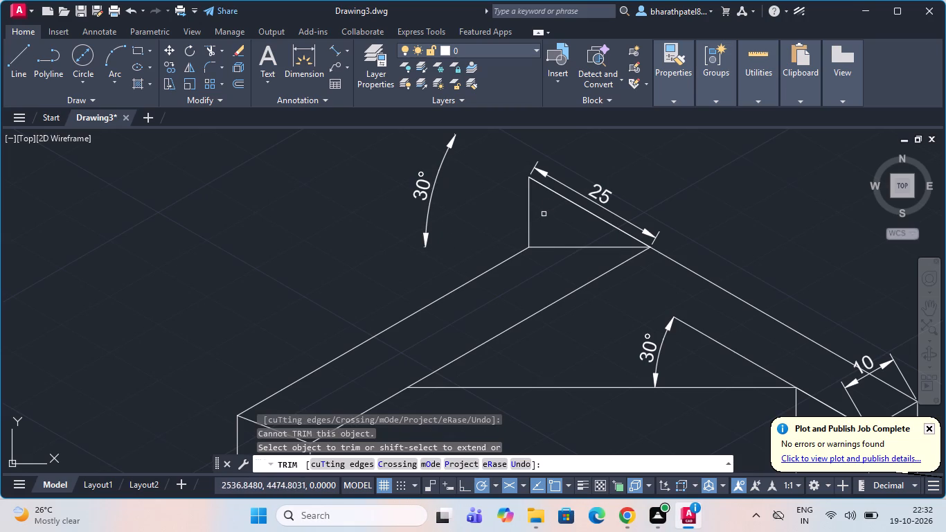
{"action": "left_click", "coordinate": [528, 213]}
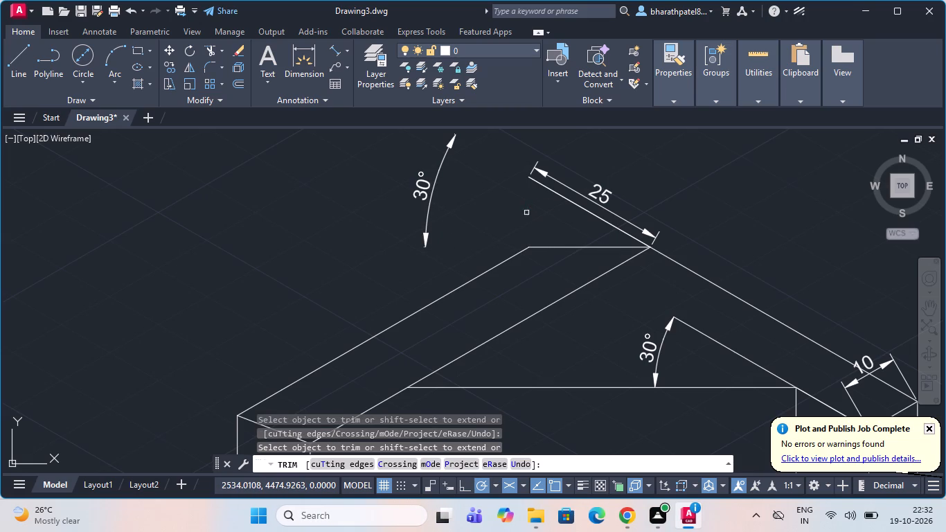
Add an angular dimension between the 25-long sloping line and the short horizontal line at the wall's peak.
{"action": "left_click", "coordinate": [343, 50]}
{"action": "left_click", "coordinate": [345, 46]}
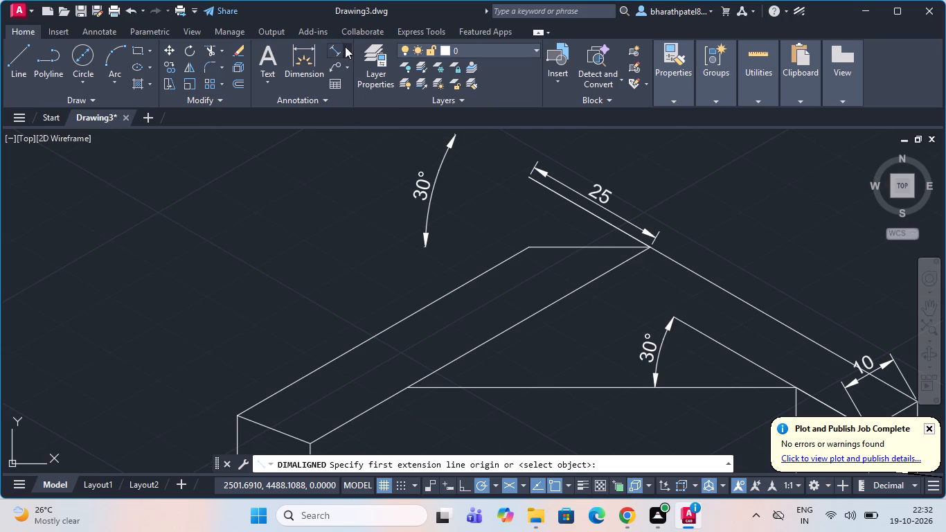
{"action": "left_click", "coordinate": [338, 130]}
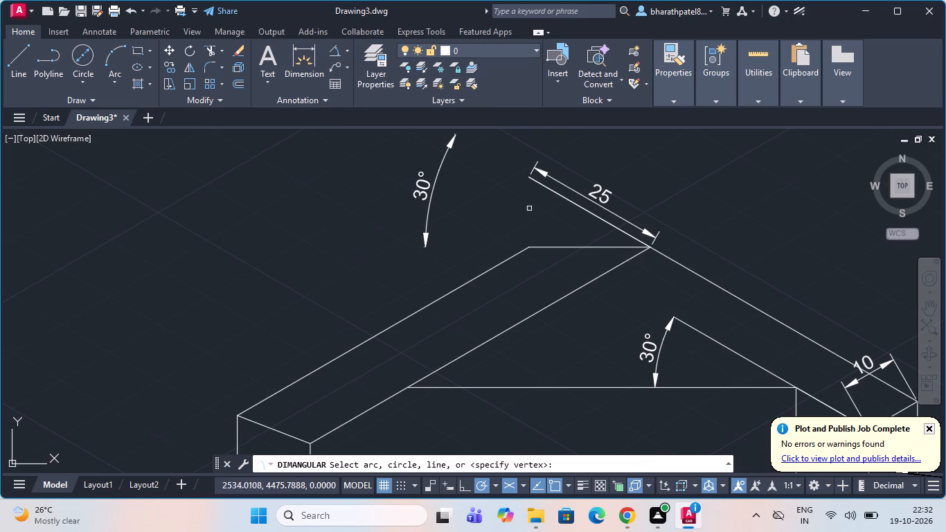
{"action": "left_click", "coordinate": [565, 196]}
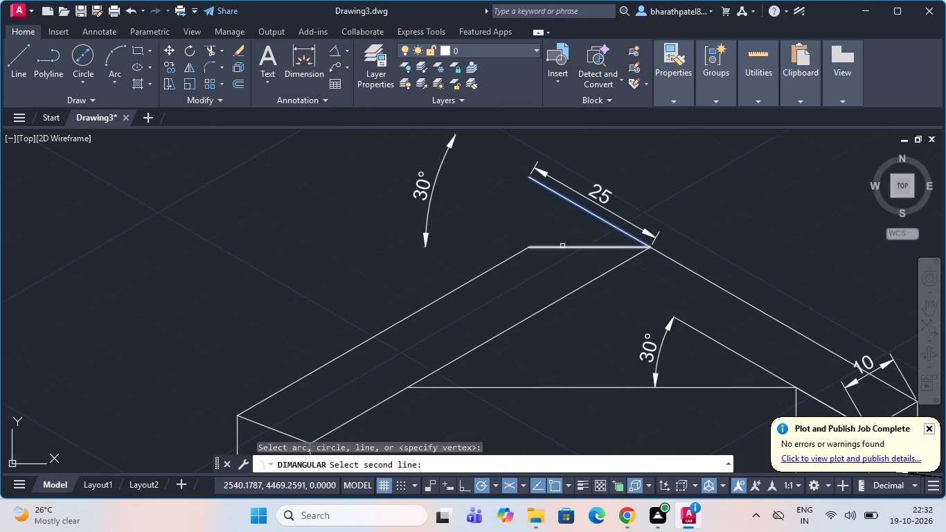
{"action": "left_click", "coordinate": [562, 247]}
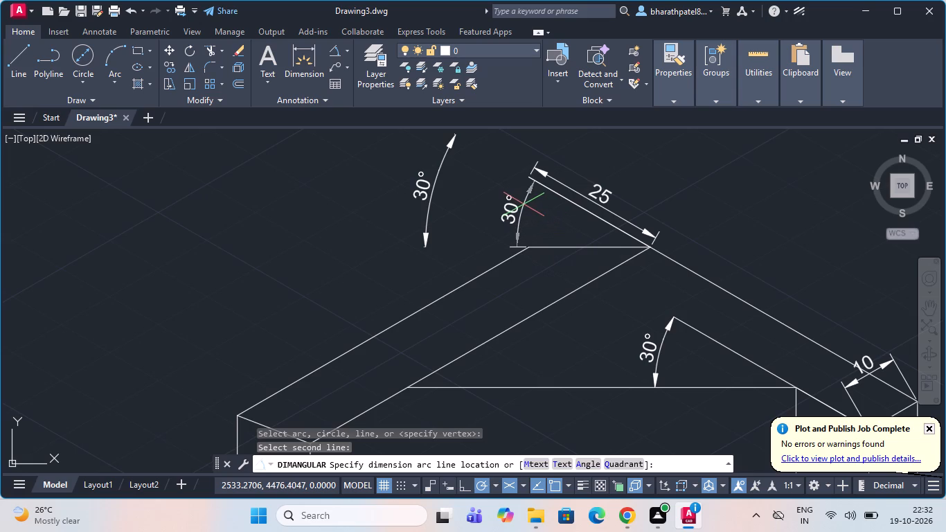
{"action": "left_click", "coordinate": [530, 209]}
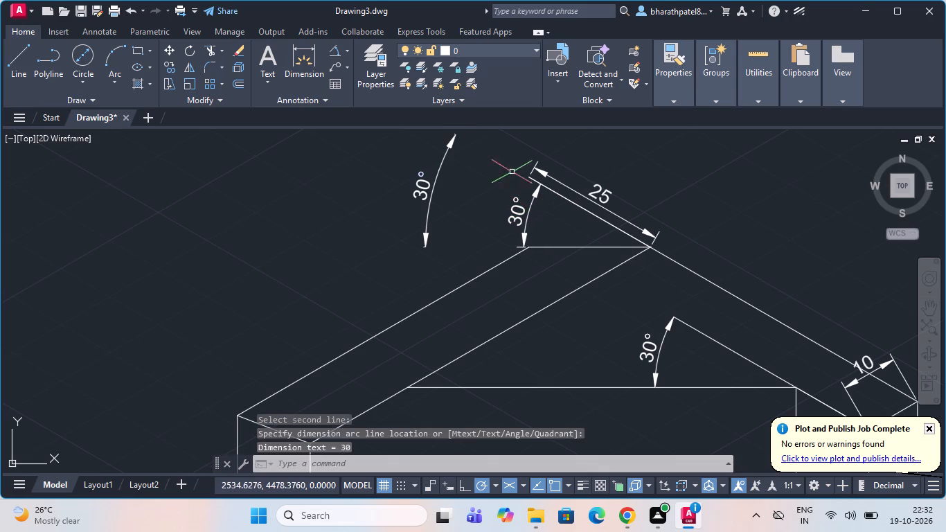
{"action": "key", "text": "Escape"}
Erase the old outer 30° dimension standing detached beside the wall's peak.
{"action": "left_click", "coordinate": [430, 197]}
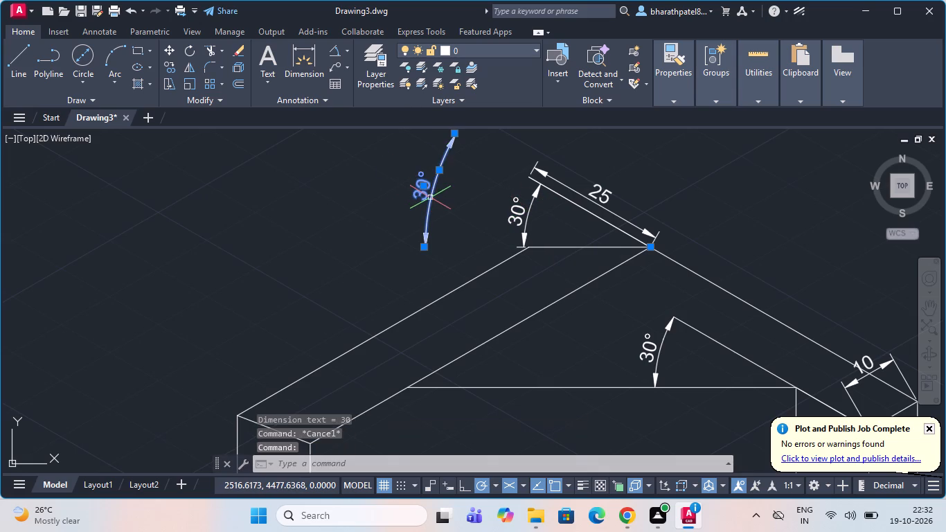
{"action": "key", "text": "Delete"}
{"action": "key", "text": "Delete"}
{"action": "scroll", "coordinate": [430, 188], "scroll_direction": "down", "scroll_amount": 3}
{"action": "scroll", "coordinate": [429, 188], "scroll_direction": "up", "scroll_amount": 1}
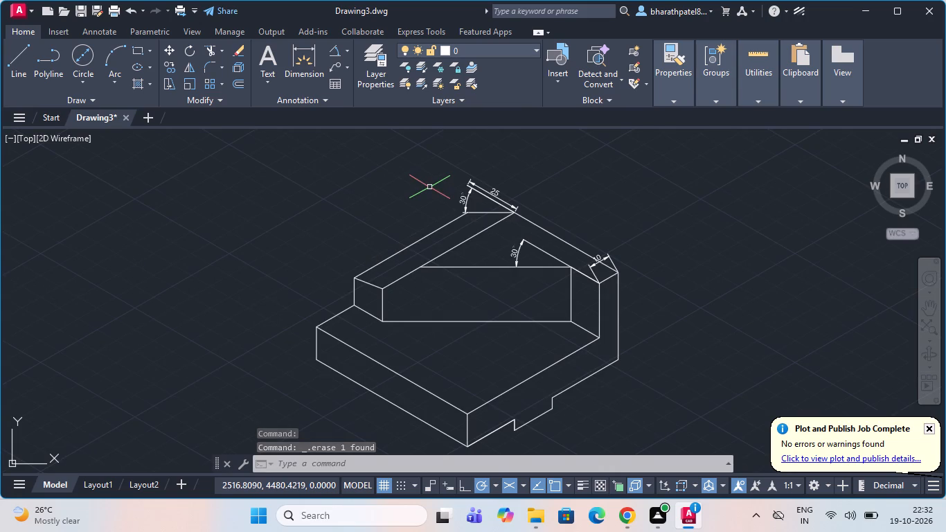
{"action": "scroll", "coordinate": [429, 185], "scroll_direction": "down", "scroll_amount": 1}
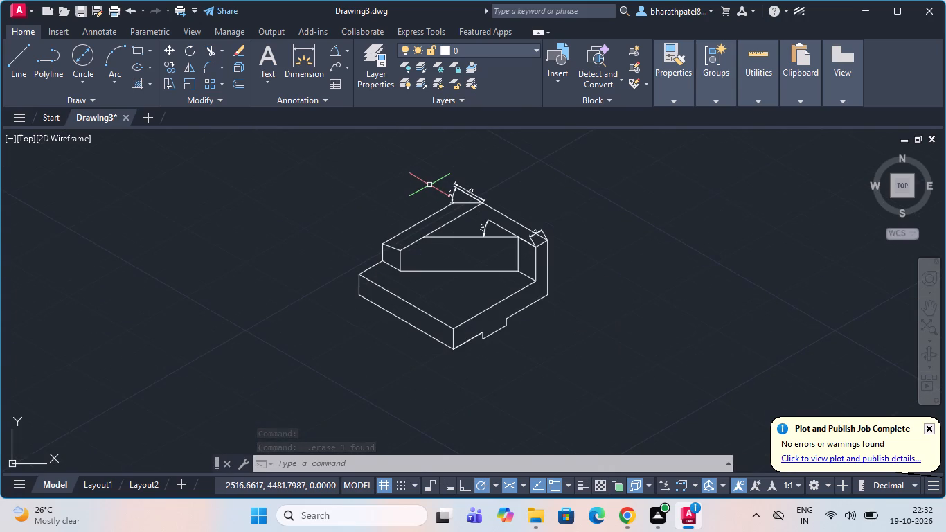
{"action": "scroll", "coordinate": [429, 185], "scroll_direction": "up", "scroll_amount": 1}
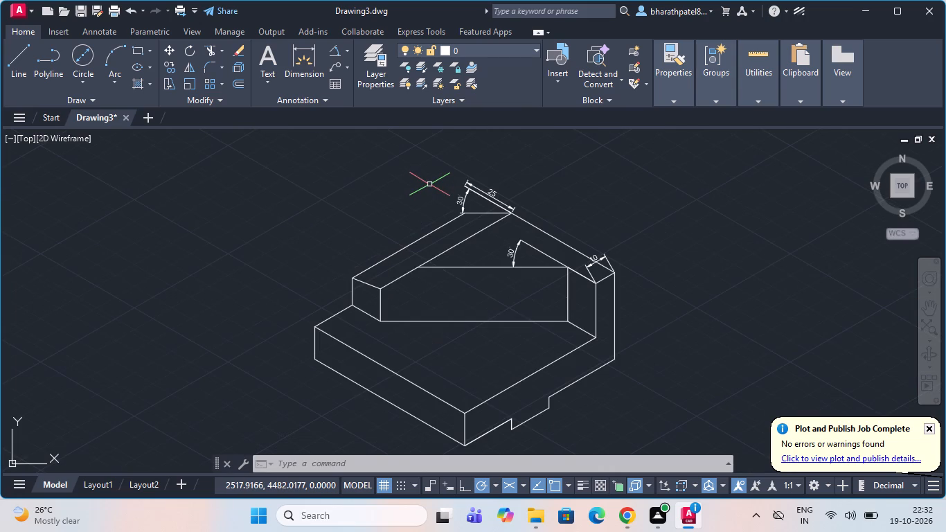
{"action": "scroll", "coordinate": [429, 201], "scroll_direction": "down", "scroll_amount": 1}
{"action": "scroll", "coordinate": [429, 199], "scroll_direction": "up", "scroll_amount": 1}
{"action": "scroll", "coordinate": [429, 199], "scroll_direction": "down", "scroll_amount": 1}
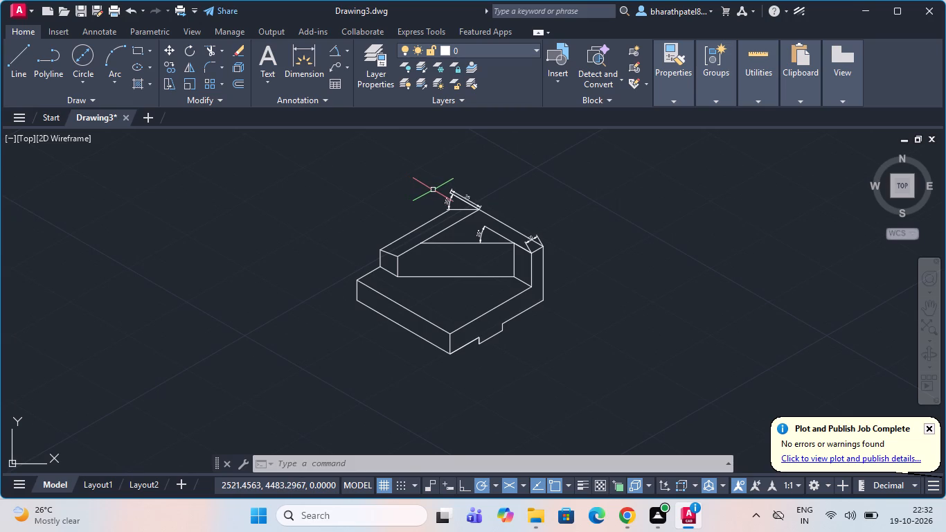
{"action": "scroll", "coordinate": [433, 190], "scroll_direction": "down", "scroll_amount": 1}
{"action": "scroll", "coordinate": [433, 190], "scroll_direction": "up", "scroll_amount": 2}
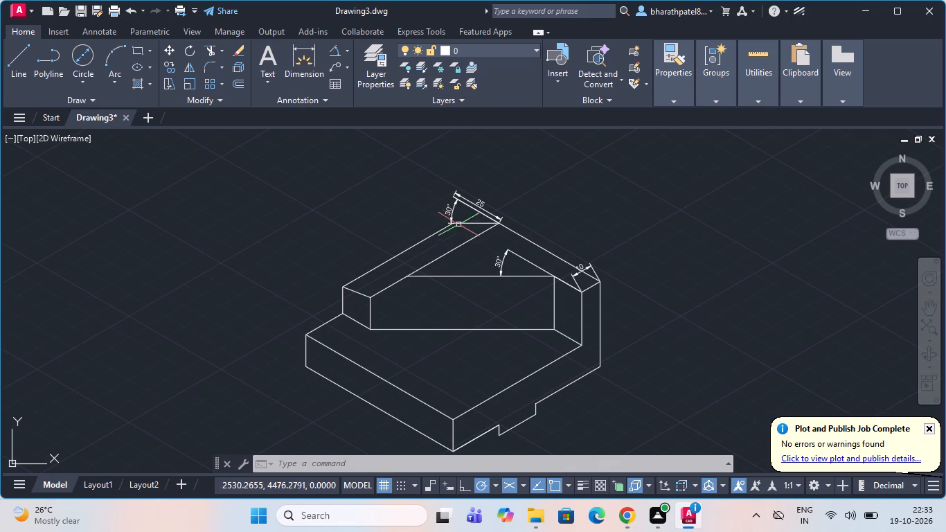
Set the polar tracking increment to 15° (15, 30, 45, 60...) for drawing lines.
{"action": "scroll", "coordinate": [463, 231], "scroll_direction": "up", "scroll_amount": 1}
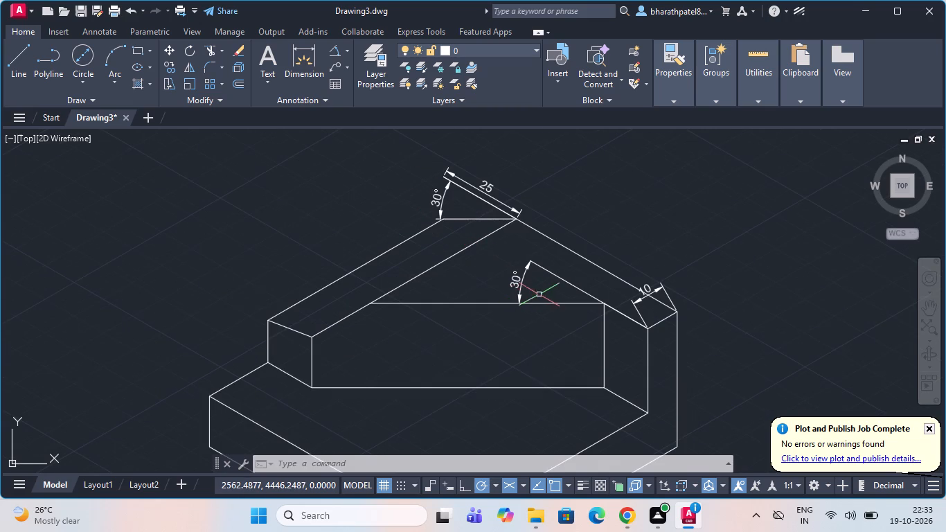
{"action": "scroll", "coordinate": [539, 294], "scroll_direction": "up", "scroll_amount": 1}
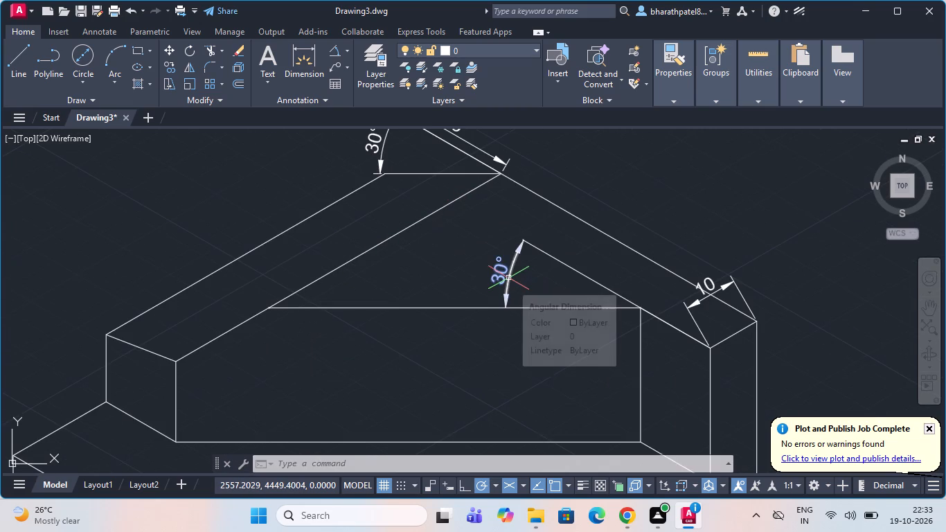
{"action": "left_click", "coordinate": [23, 57]}
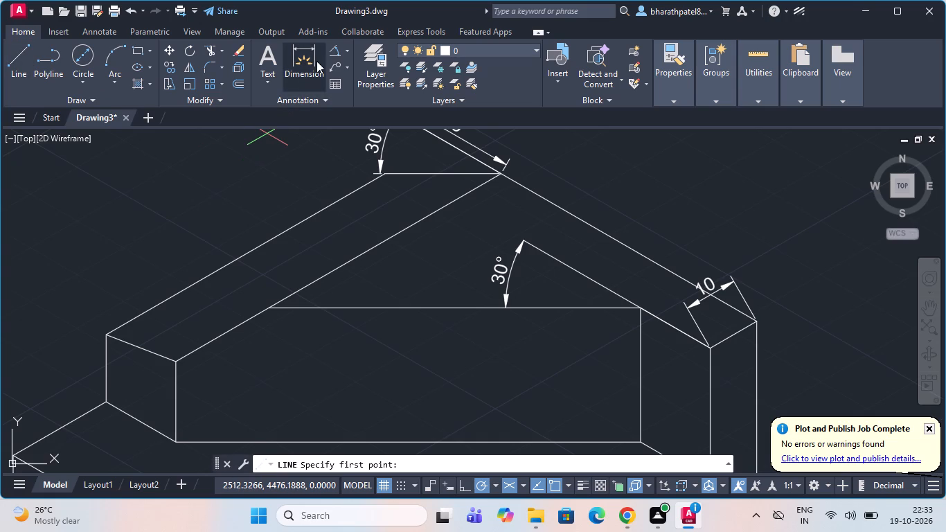
{"action": "left_click", "coordinate": [347, 50]}
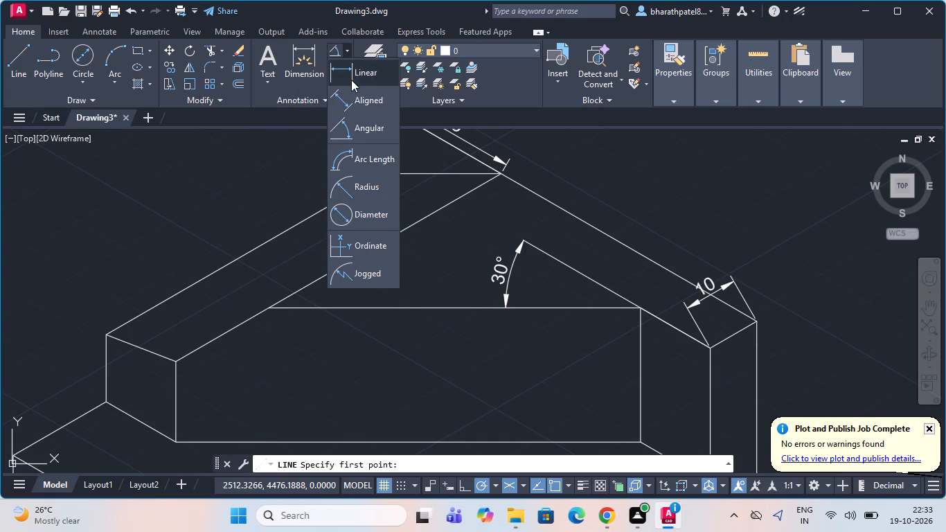
{"action": "left_click", "coordinate": [29, 44]}
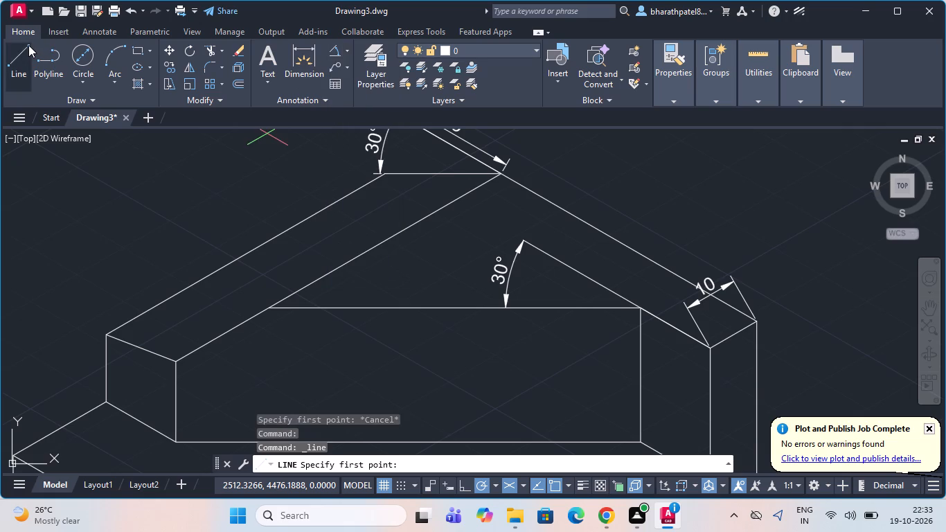
{"action": "scroll", "coordinate": [276, 138], "scroll_direction": "down", "scroll_amount": 2}
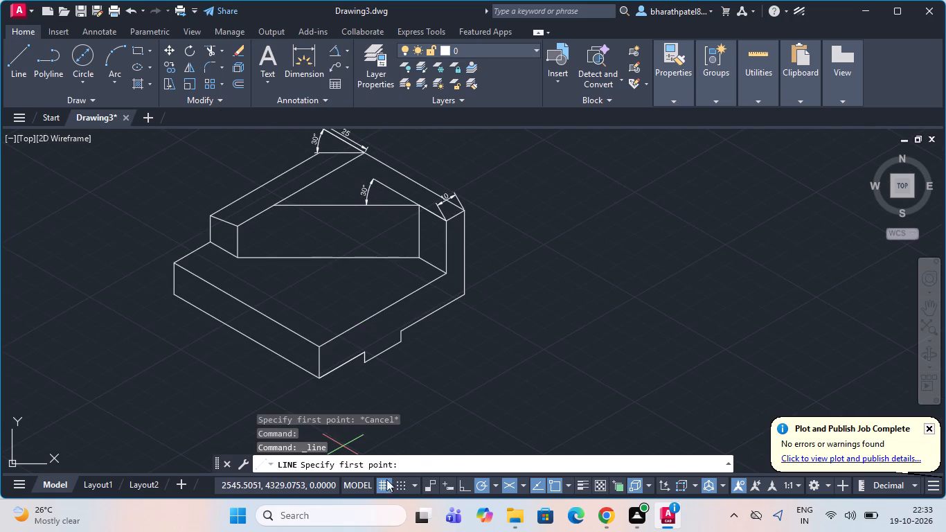
{"action": "left_click", "coordinate": [521, 486]}
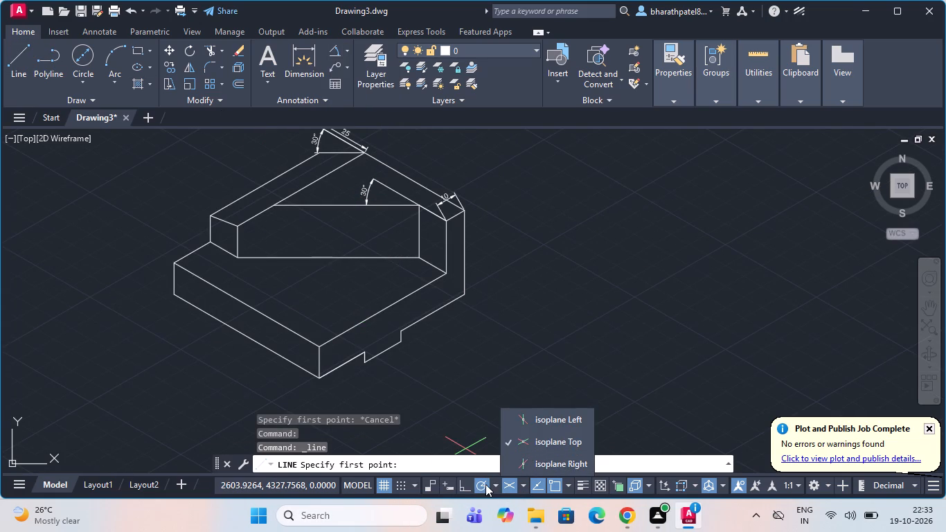
{"action": "left_click", "coordinate": [497, 489]}
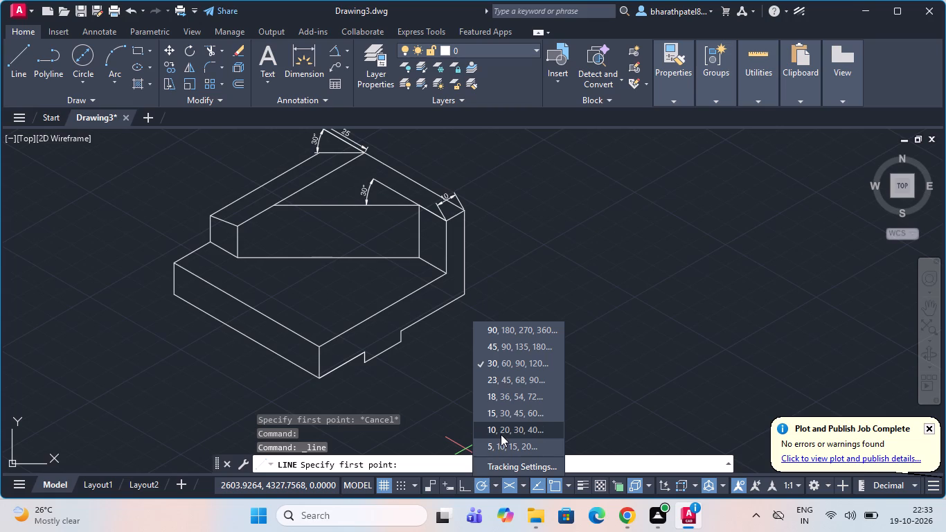
{"action": "left_click", "coordinate": [494, 415]}
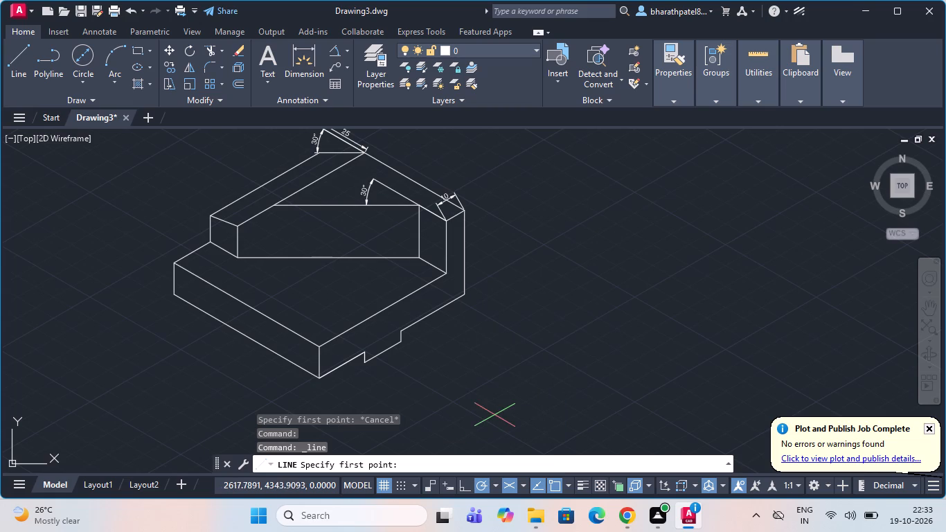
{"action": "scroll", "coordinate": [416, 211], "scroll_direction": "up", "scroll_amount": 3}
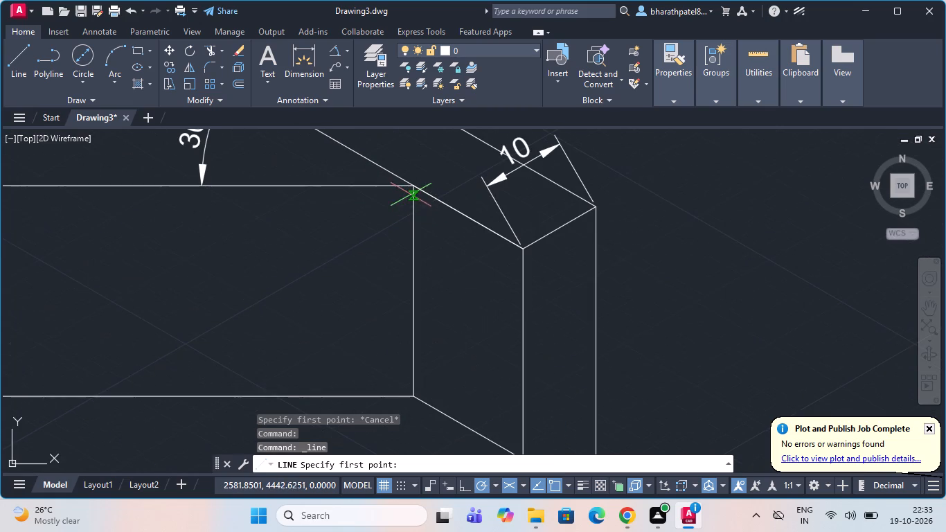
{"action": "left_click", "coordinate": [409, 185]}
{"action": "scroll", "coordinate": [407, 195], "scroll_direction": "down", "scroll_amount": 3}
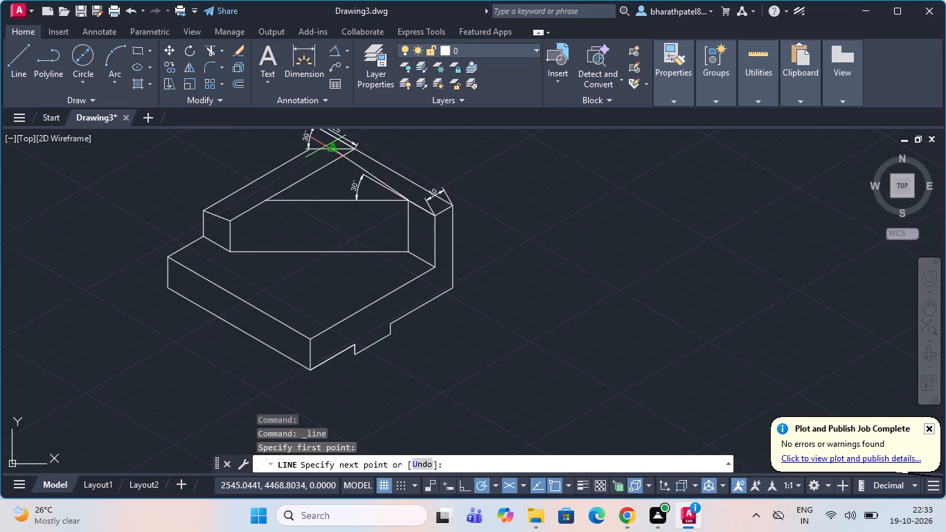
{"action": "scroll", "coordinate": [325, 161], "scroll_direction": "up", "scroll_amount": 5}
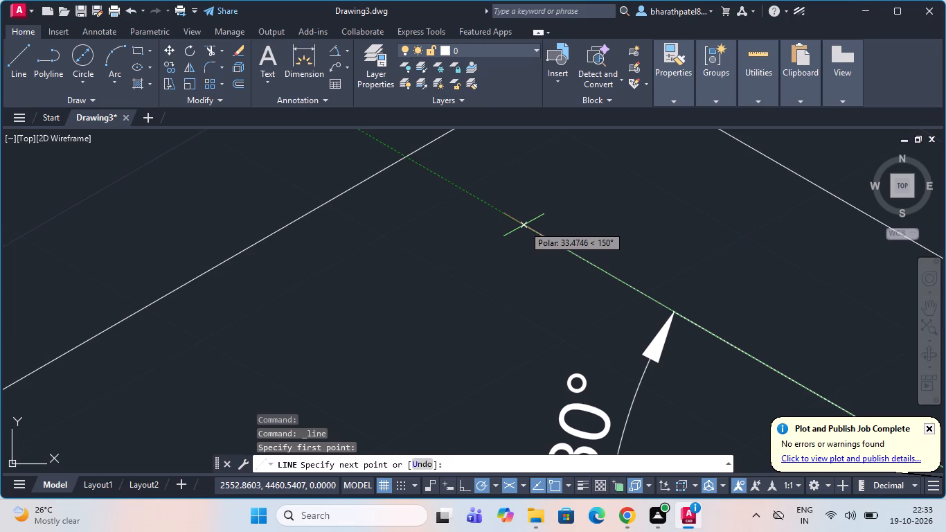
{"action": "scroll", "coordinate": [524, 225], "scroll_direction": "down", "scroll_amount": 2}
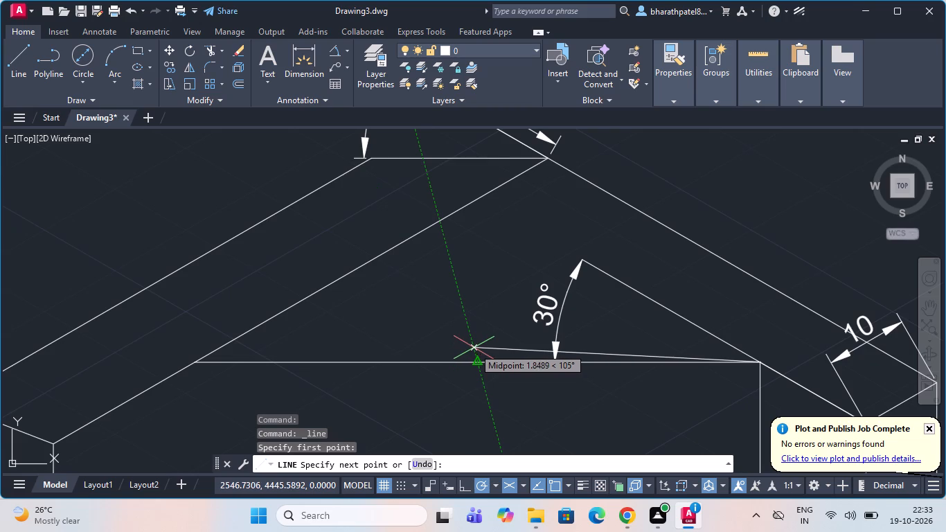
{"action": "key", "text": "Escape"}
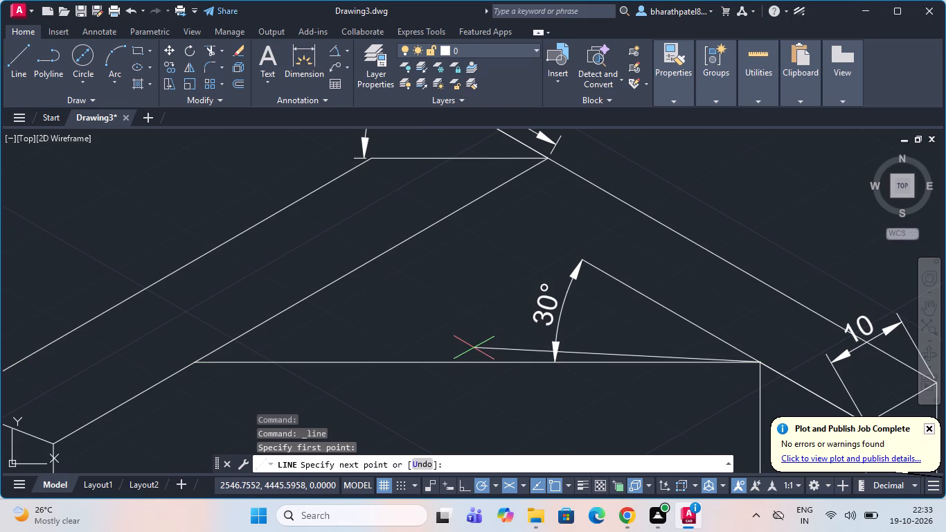
Draw a line from the inner front face's upper-right corner at a 195° polar angle, ending just past the wall's left vertical edge.
{"action": "left_click", "coordinate": [10, 53]}
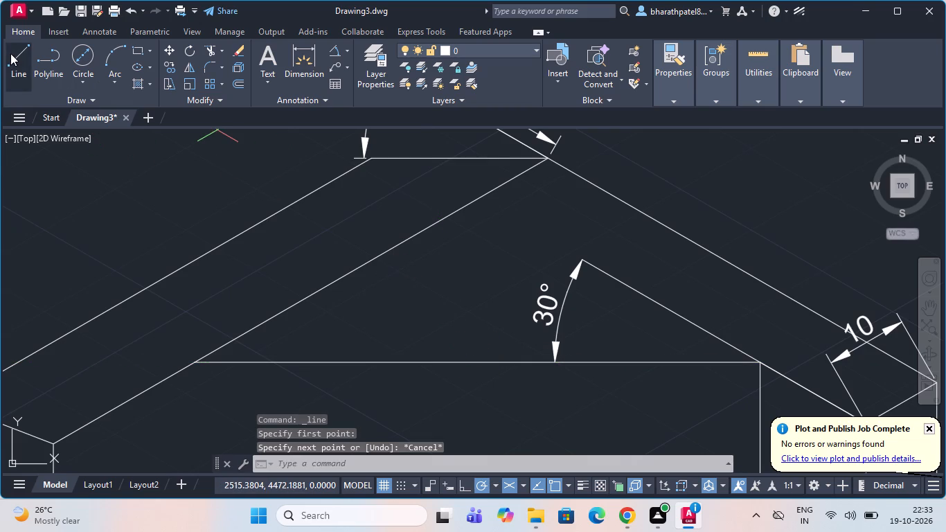
{"action": "scroll", "coordinate": [748, 371], "scroll_direction": "up", "scroll_amount": 4}
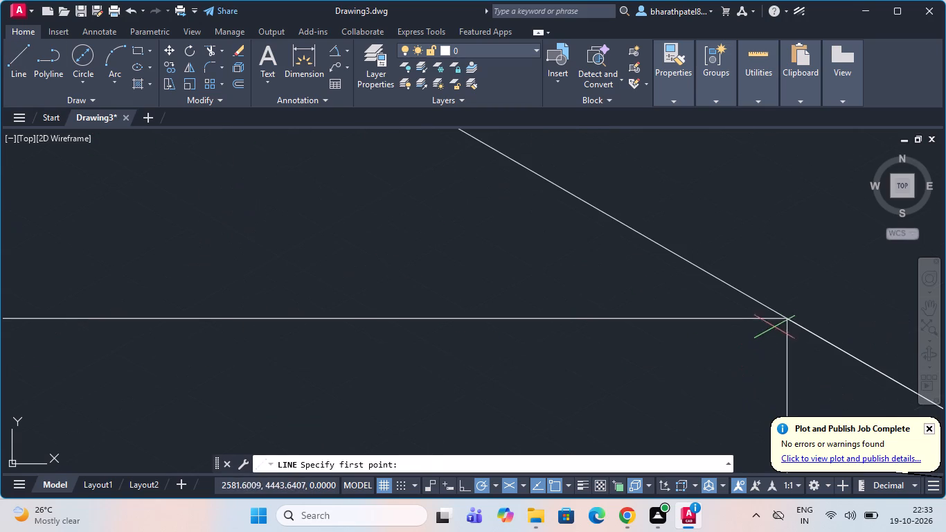
{"action": "left_click", "coordinate": [786, 318]}
{"action": "scroll", "coordinate": [785, 321], "scroll_direction": "down", "scroll_amount": 4}
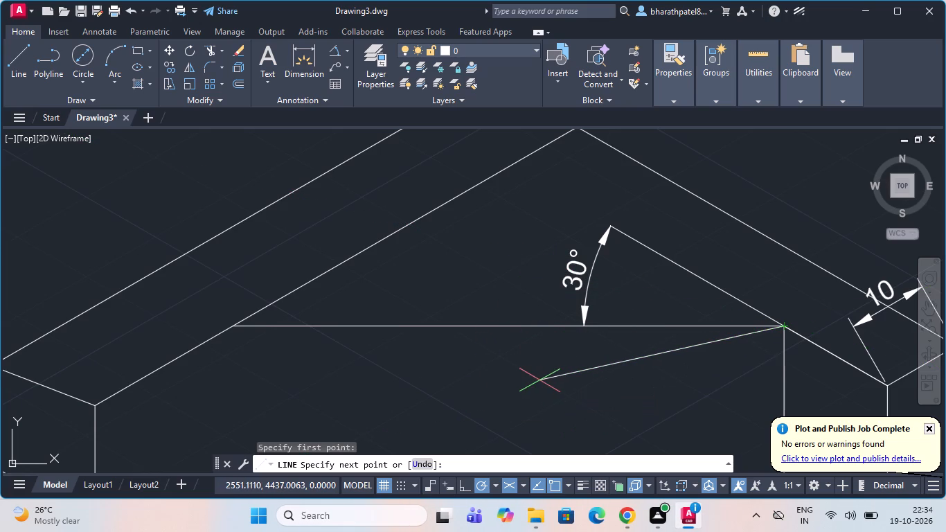
{"action": "scroll", "coordinate": [539, 380], "scroll_direction": "down", "scroll_amount": 3}
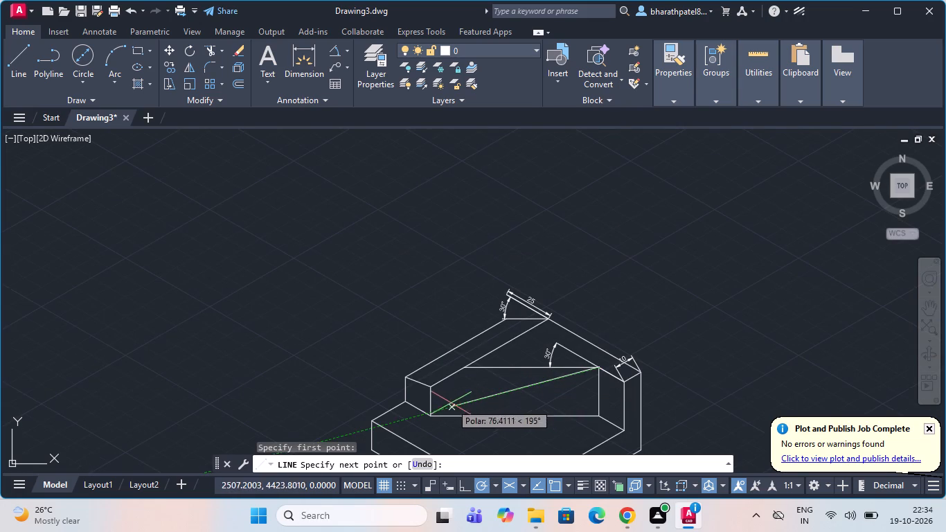
{"action": "left_click", "coordinate": [408, 418]}
{"action": "key", "text": "Escape"}
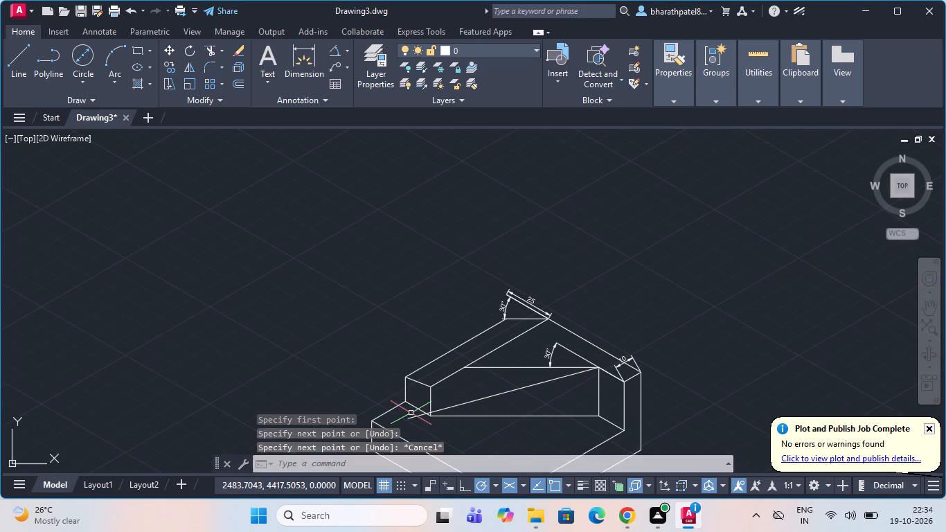
Add an angular dimension between the short sloping line at the inner face's upper-right corner and the new slanting line, beside the 30° dimension.
{"action": "scroll", "coordinate": [570, 383], "scroll_direction": "up", "scroll_amount": 4}
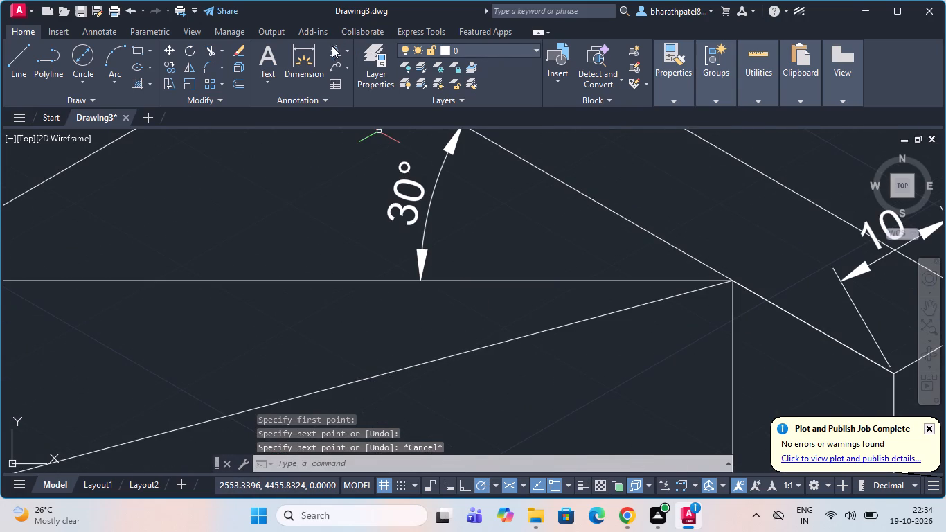
{"action": "left_click", "coordinate": [332, 53]}
{"action": "left_click", "coordinate": [555, 175]}
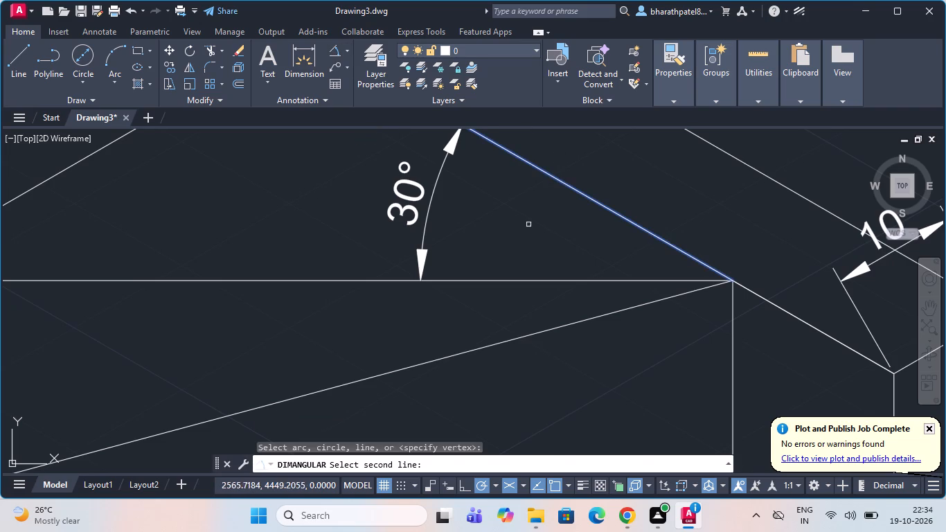
{"action": "left_click", "coordinate": [519, 337]}
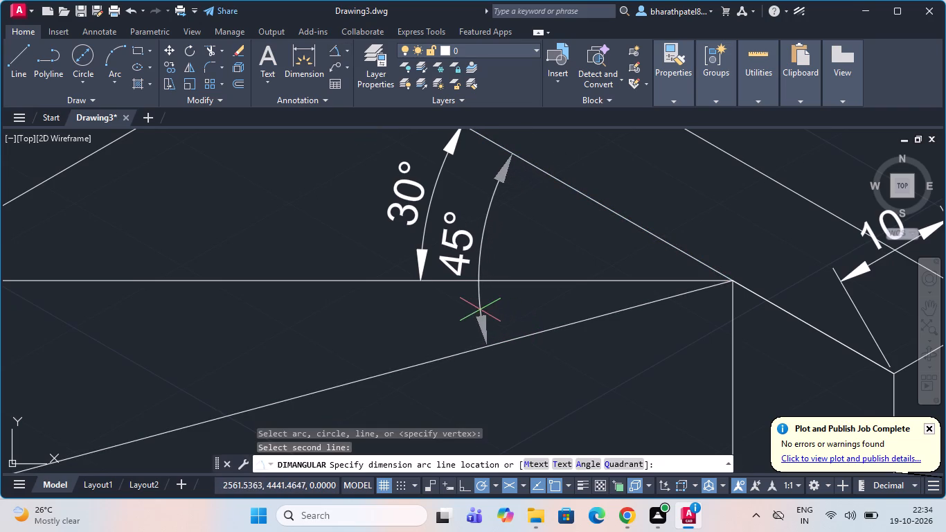
{"action": "left_click", "coordinate": [456, 303]}
Examine the slanting line and the angular dimensions on the wall's inner face against the whole block.
{"action": "scroll", "coordinate": [569, 297], "scroll_direction": "down", "scroll_amount": 3}
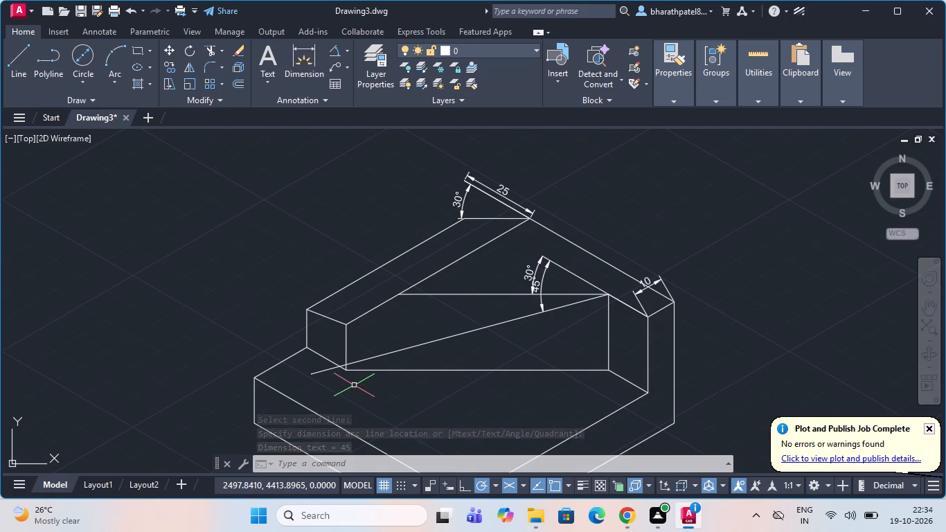
{"action": "scroll", "coordinate": [354, 385], "scroll_direction": "up", "scroll_amount": 1}
{"action": "scroll", "coordinate": [354, 385], "scroll_direction": "down", "scroll_amount": 1}
{"action": "scroll", "coordinate": [408, 305], "scroll_direction": "down", "scroll_amount": 2}
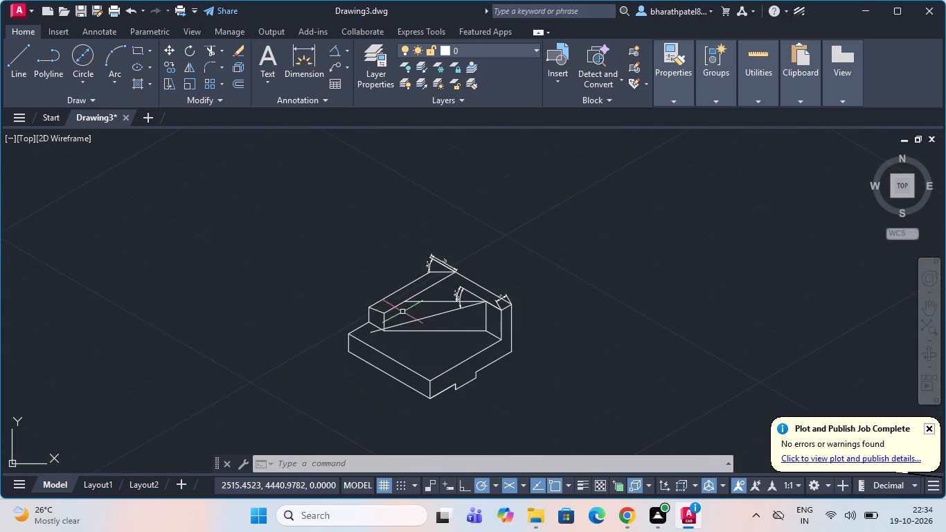
{"action": "scroll", "coordinate": [391, 346], "scroll_direction": "up", "scroll_amount": 1}
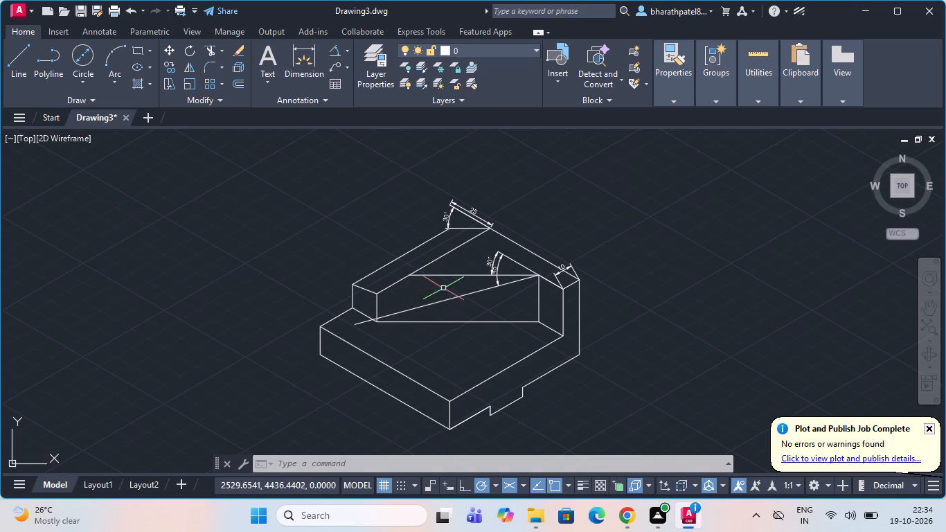
{"action": "scroll", "coordinate": [500, 259], "scroll_direction": "up", "scroll_amount": 3}
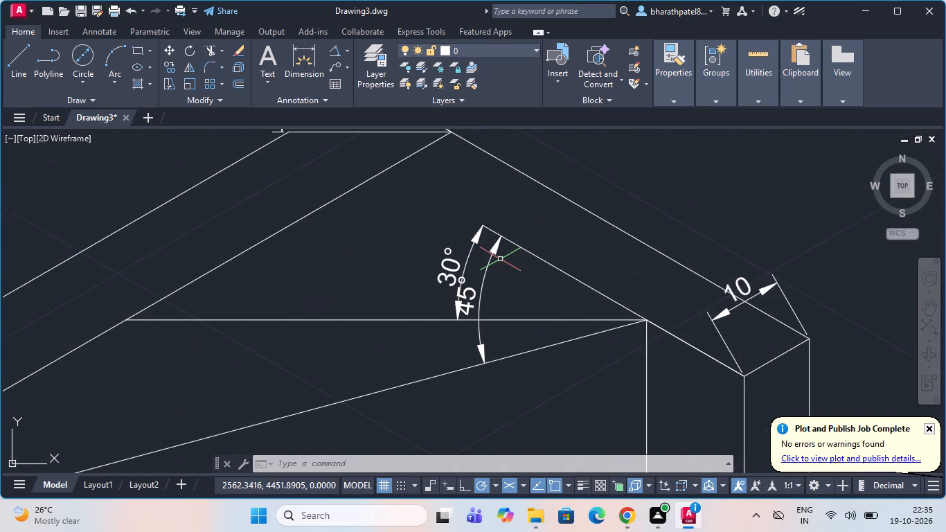
{"action": "scroll", "coordinate": [498, 260], "scroll_direction": "down", "scroll_amount": 2}
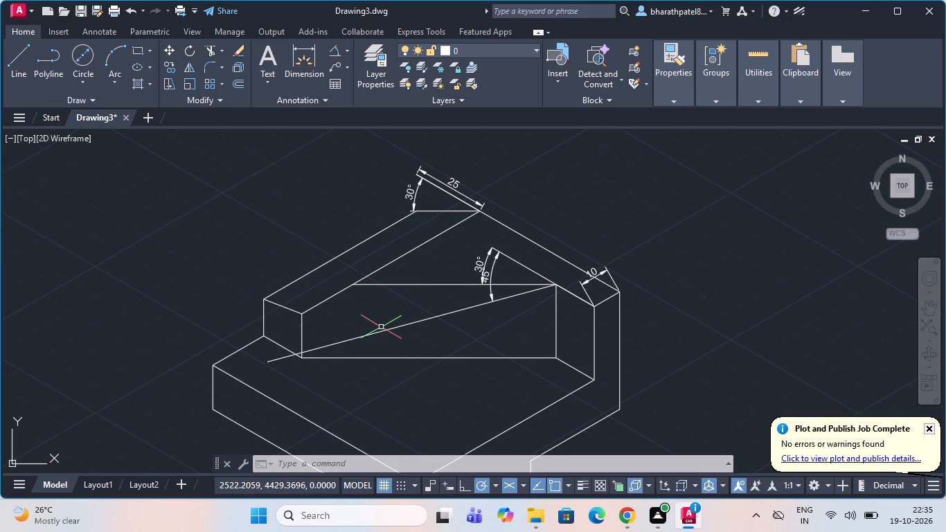
{"action": "scroll", "coordinate": [381, 327], "scroll_direction": "down", "scroll_amount": 1}
{"action": "scroll", "coordinate": [314, 336], "scroll_direction": "up", "scroll_amount": 2}
{"action": "scroll", "coordinate": [315, 335], "scroll_direction": "down", "scroll_amount": 2}
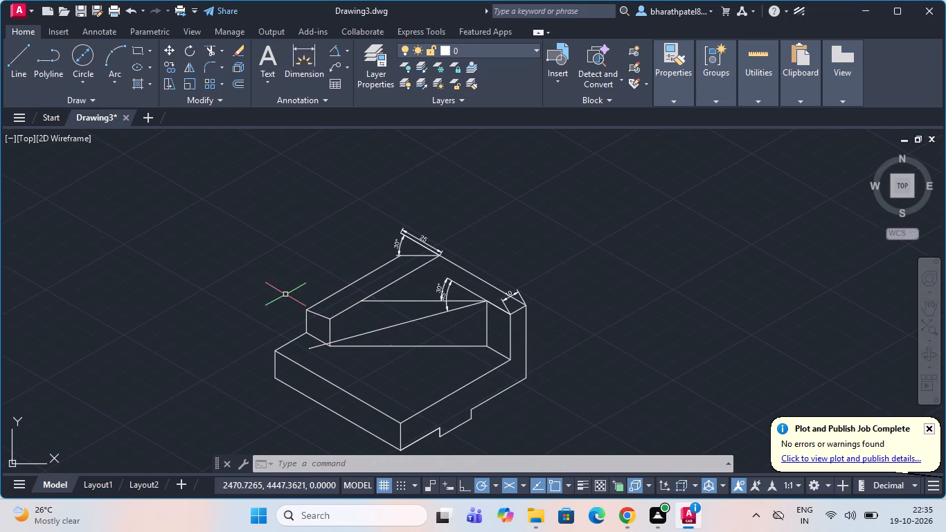
{"action": "scroll", "coordinate": [285, 296], "scroll_direction": "up", "scroll_amount": 2}
{"action": "scroll", "coordinate": [285, 296], "scroll_direction": "down", "scroll_amount": 1}
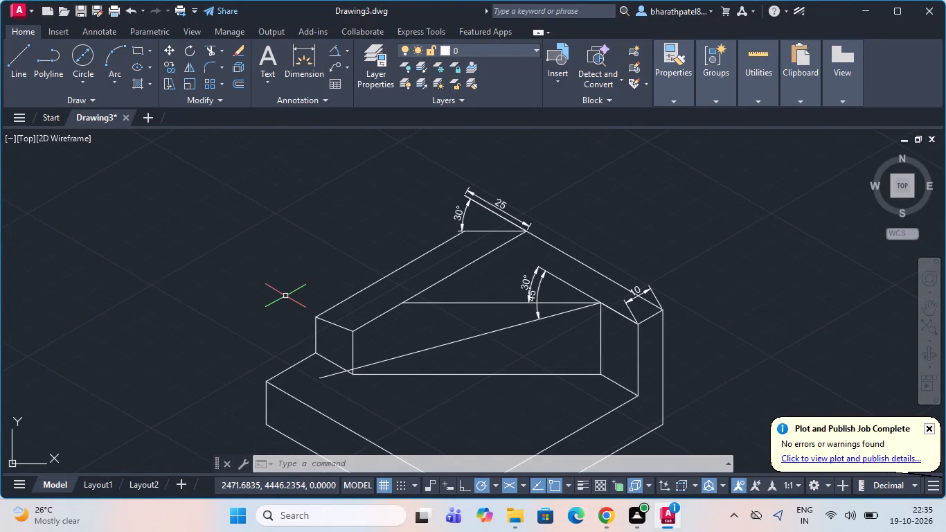
{"action": "scroll", "coordinate": [371, 302], "scroll_direction": "down", "scroll_amount": 2}
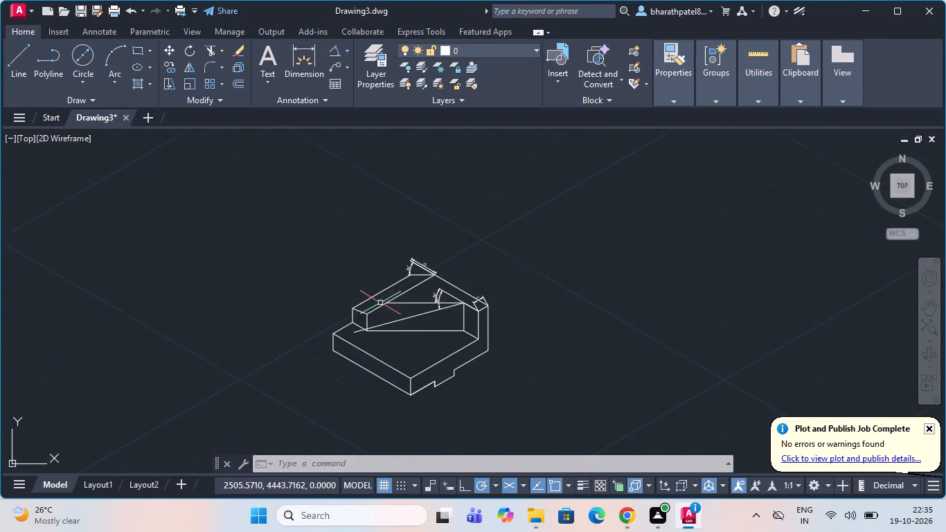
{"action": "scroll", "coordinate": [388, 335], "scroll_direction": "up", "scroll_amount": 2}
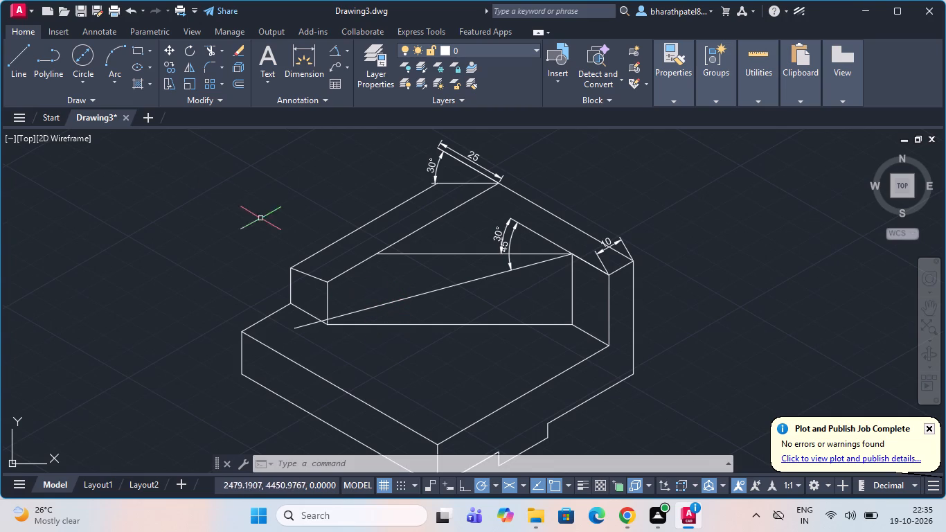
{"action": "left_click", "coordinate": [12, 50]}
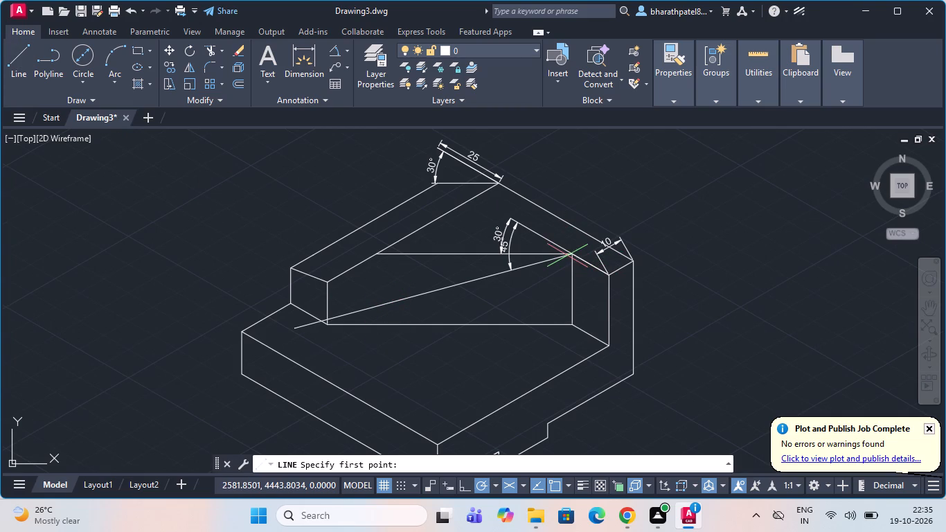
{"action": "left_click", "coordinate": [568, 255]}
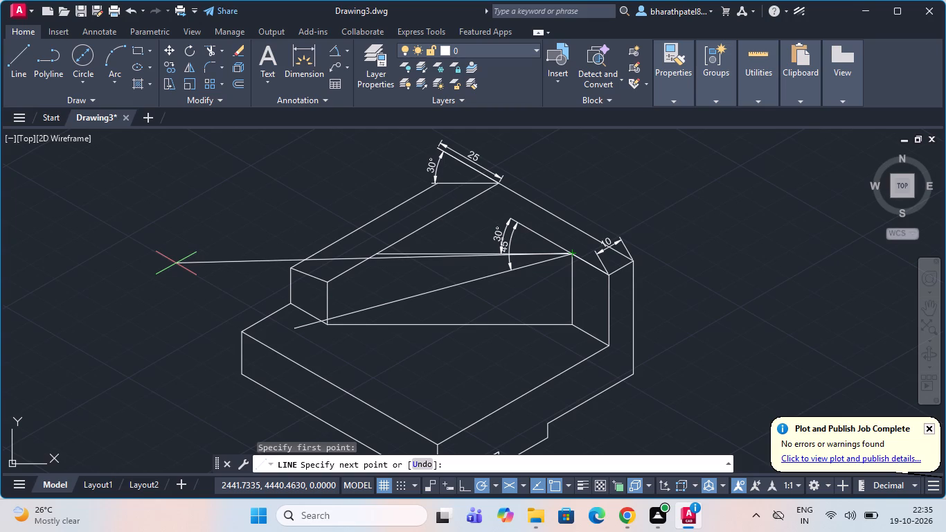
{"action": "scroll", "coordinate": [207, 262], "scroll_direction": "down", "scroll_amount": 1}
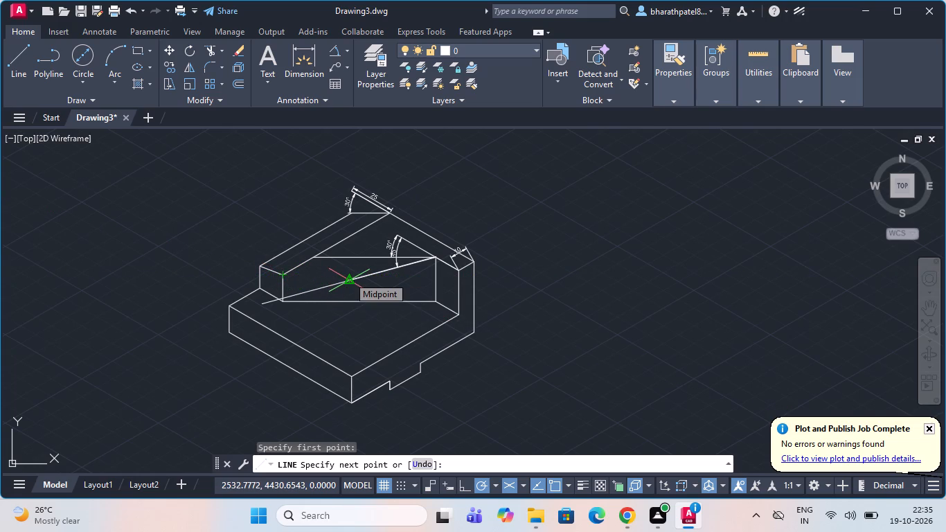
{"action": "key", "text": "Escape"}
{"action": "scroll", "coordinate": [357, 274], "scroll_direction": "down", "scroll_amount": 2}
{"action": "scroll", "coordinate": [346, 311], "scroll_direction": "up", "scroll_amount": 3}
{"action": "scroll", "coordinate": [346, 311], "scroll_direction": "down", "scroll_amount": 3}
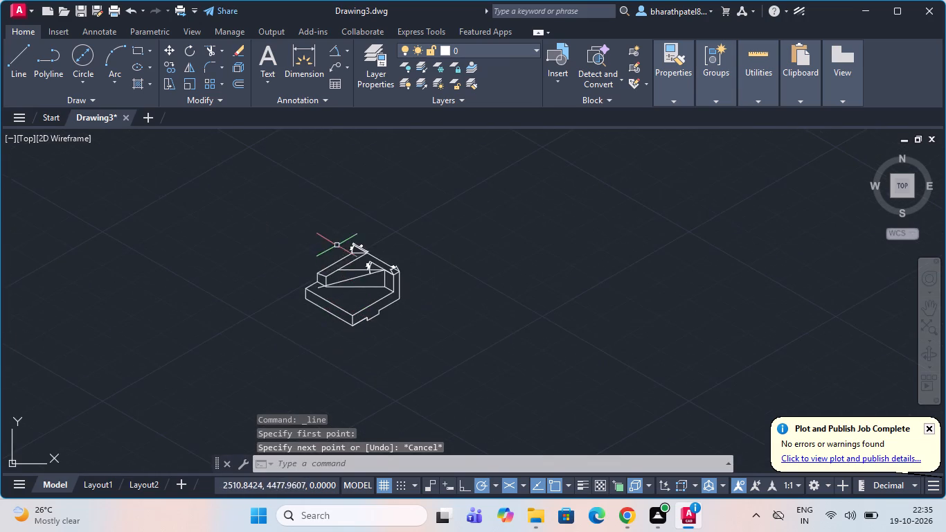
Draw a 25-long line at 330° from the wall end face's bottom-left corner, continuing with a vertical line about 21.7 long upward.
{"action": "scroll", "coordinate": [337, 245], "scroll_direction": "up", "scroll_amount": 3}
{"action": "scroll", "coordinate": [337, 245], "scroll_direction": "down", "scroll_amount": 2}
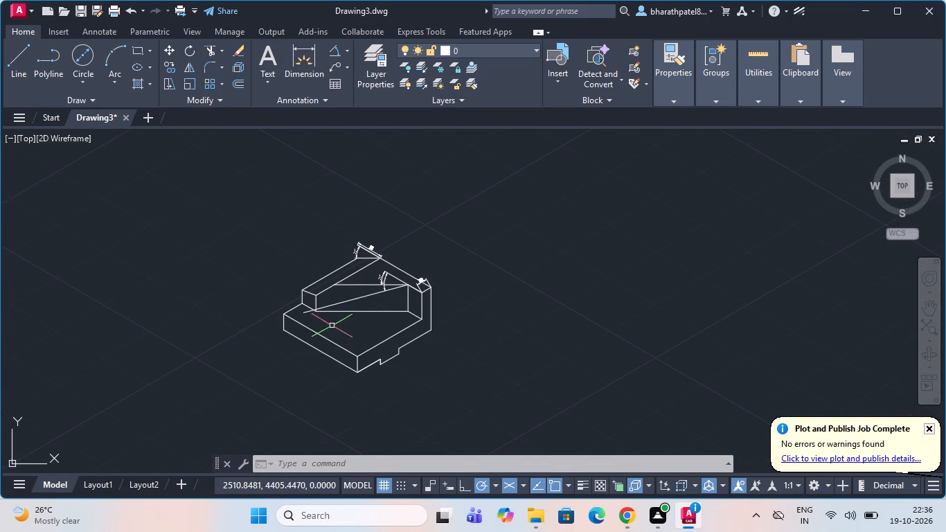
{"action": "scroll", "coordinate": [321, 312], "scroll_direction": "up", "scroll_amount": 4}
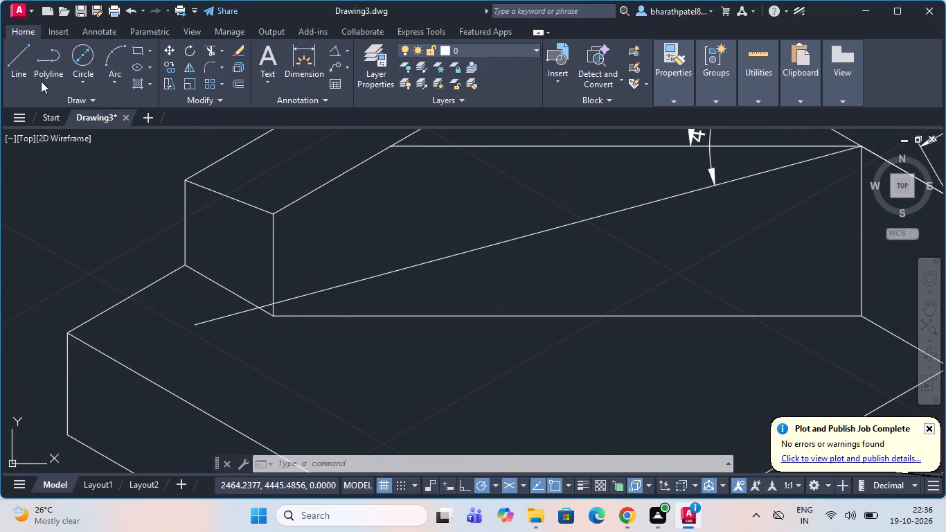
{"action": "left_click", "coordinate": [19, 62]}
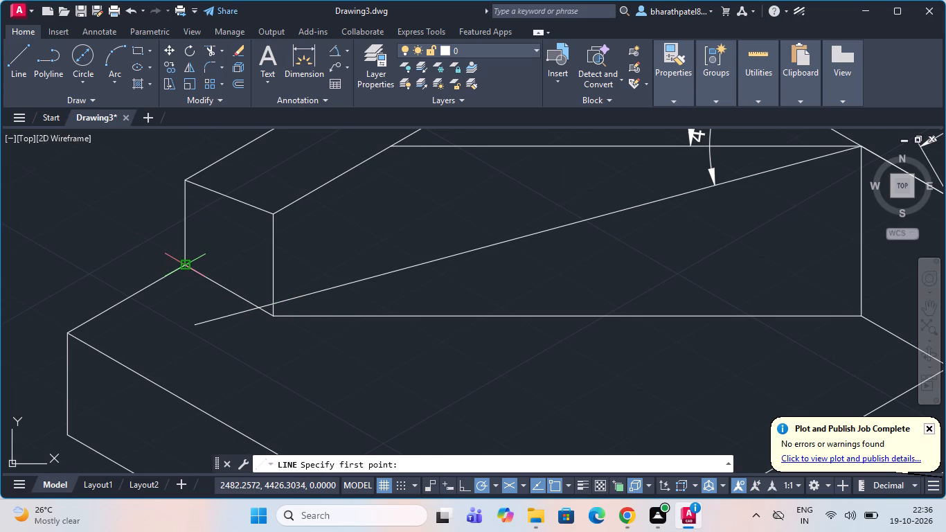
{"action": "left_click", "coordinate": [189, 265]}
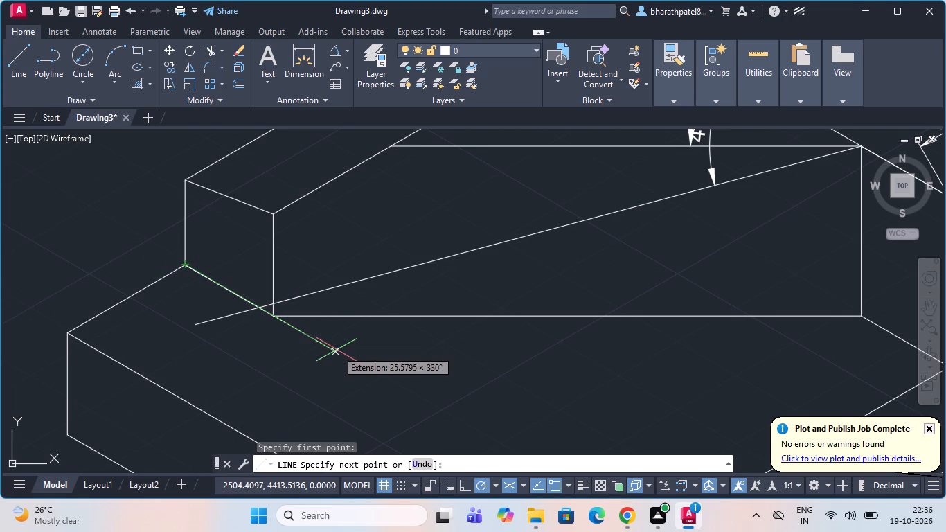
{"action": "type", "text": "25"}
{"action": "key", "text": "Return"}
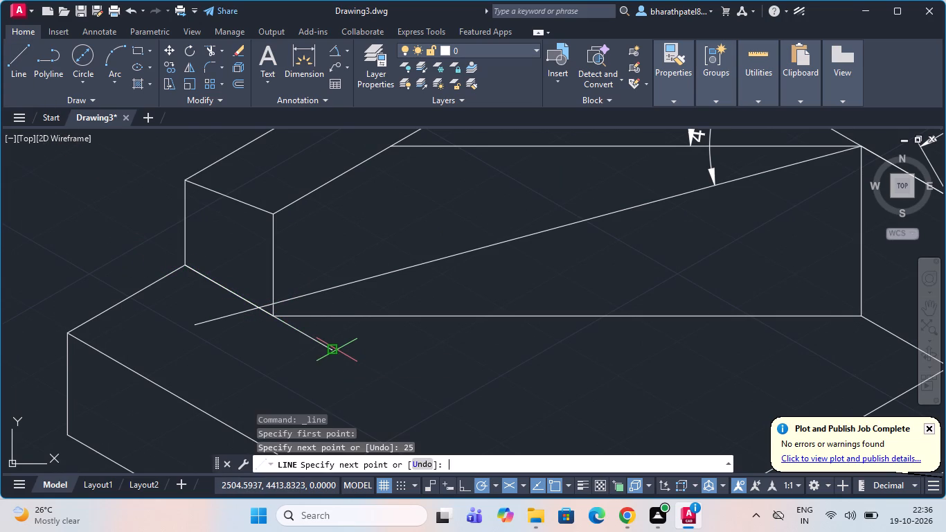
{"action": "left_click", "coordinate": [335, 202]}
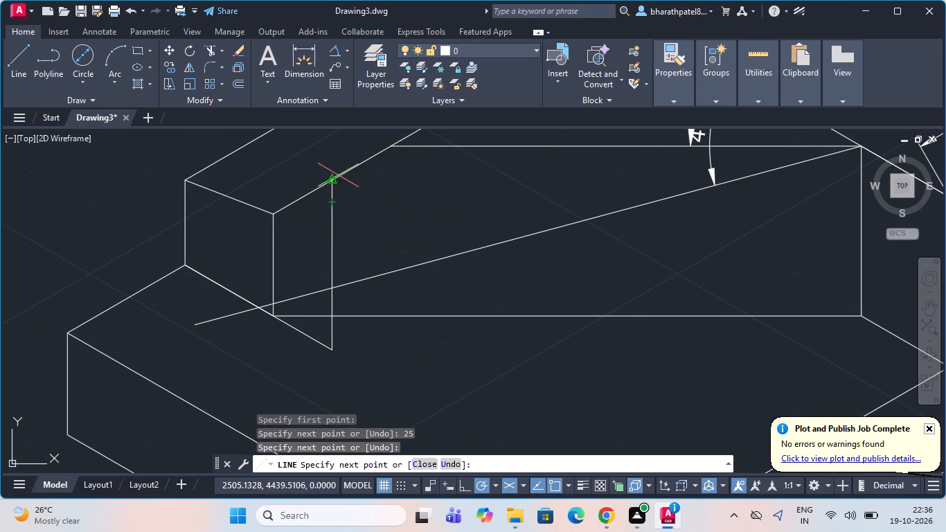
{"action": "key", "text": "Escape"}
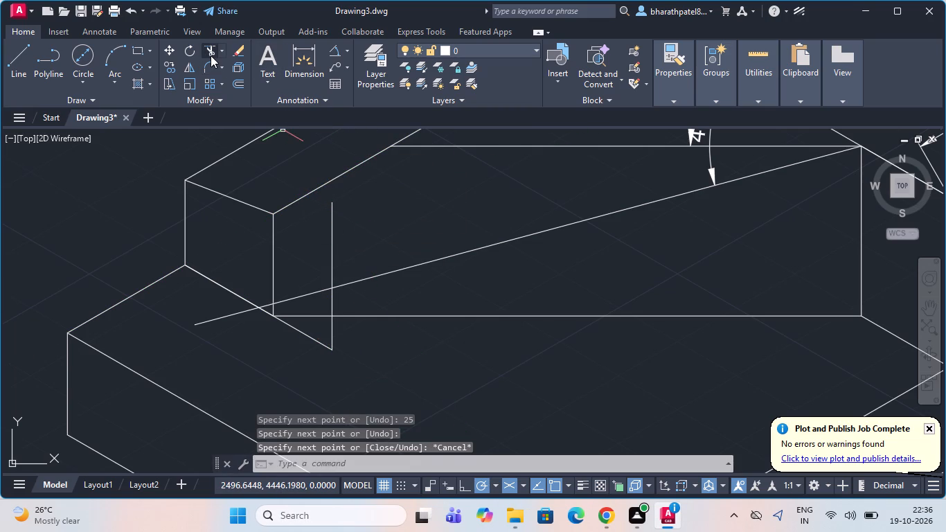
Trim away the slanting line's lower-left end up to the new vertical line.
{"action": "left_click", "coordinate": [211, 55]}
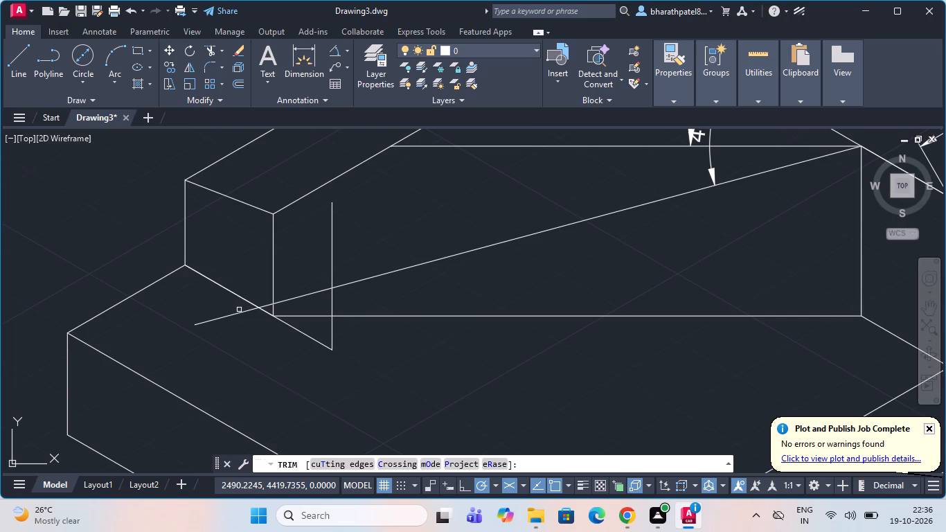
{"action": "left_click", "coordinate": [239, 313]}
{"action": "left_click", "coordinate": [283, 298]}
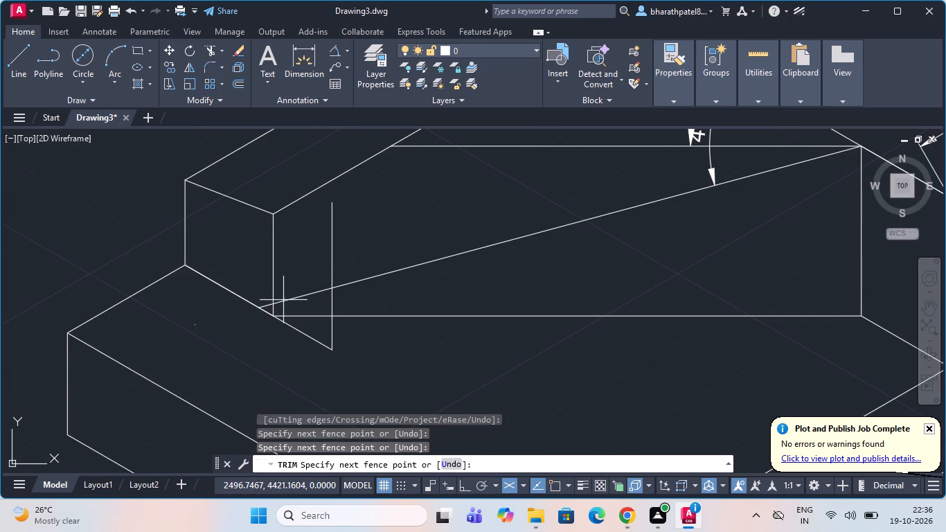
{"action": "left_click", "coordinate": [283, 301]}
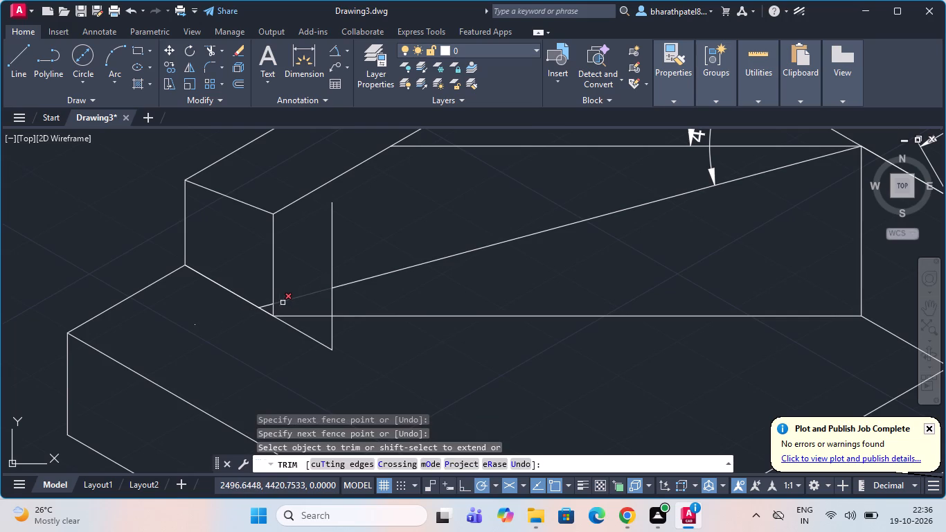
{"action": "left_click", "coordinate": [283, 303]}
{"action": "scroll", "coordinate": [266, 308], "scroll_direction": "up", "scroll_amount": 4}
{"action": "left_click", "coordinate": [248, 273]}
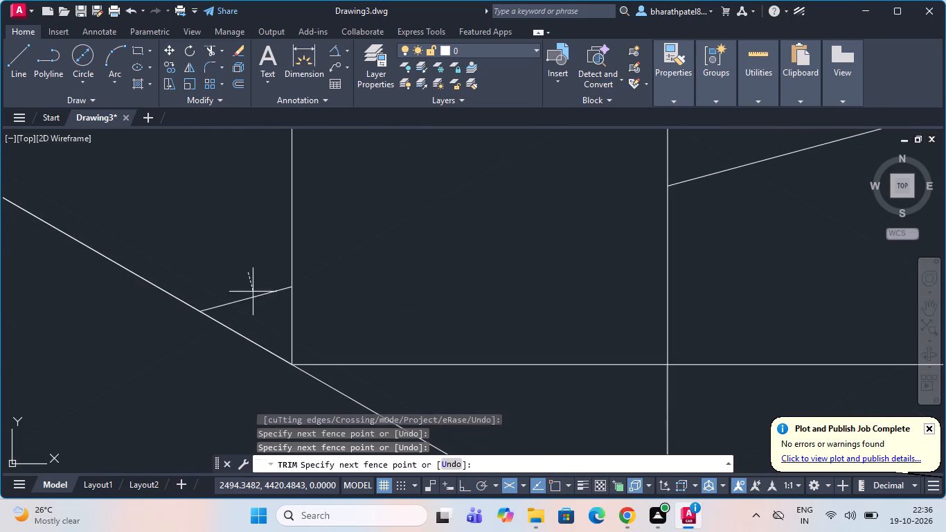
{"action": "left_click", "coordinate": [254, 301]}
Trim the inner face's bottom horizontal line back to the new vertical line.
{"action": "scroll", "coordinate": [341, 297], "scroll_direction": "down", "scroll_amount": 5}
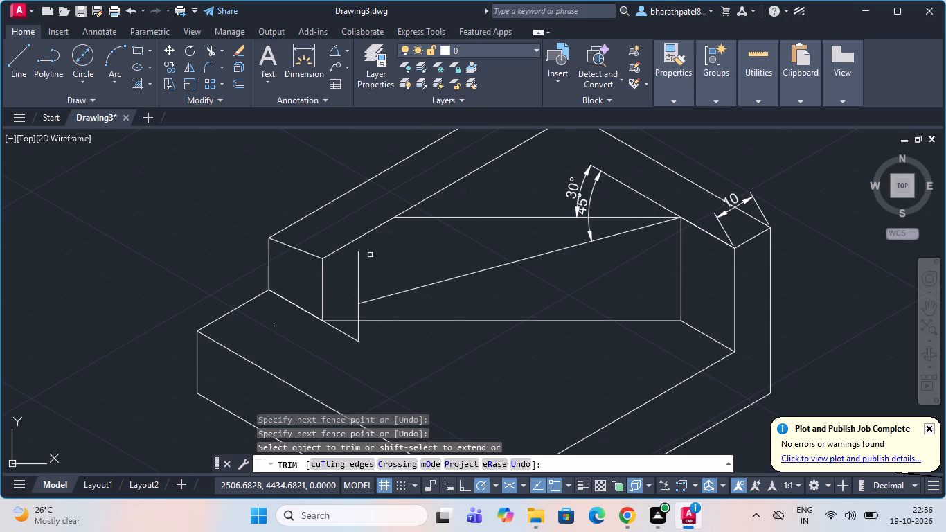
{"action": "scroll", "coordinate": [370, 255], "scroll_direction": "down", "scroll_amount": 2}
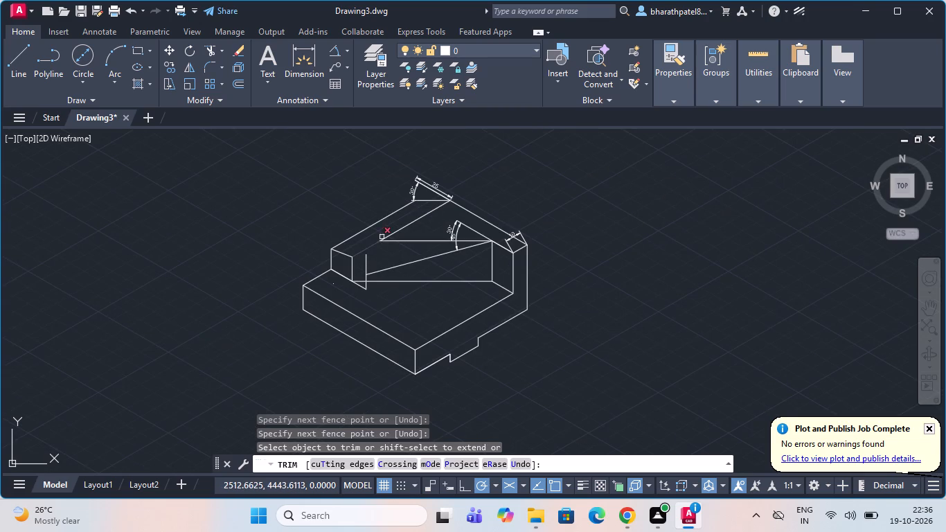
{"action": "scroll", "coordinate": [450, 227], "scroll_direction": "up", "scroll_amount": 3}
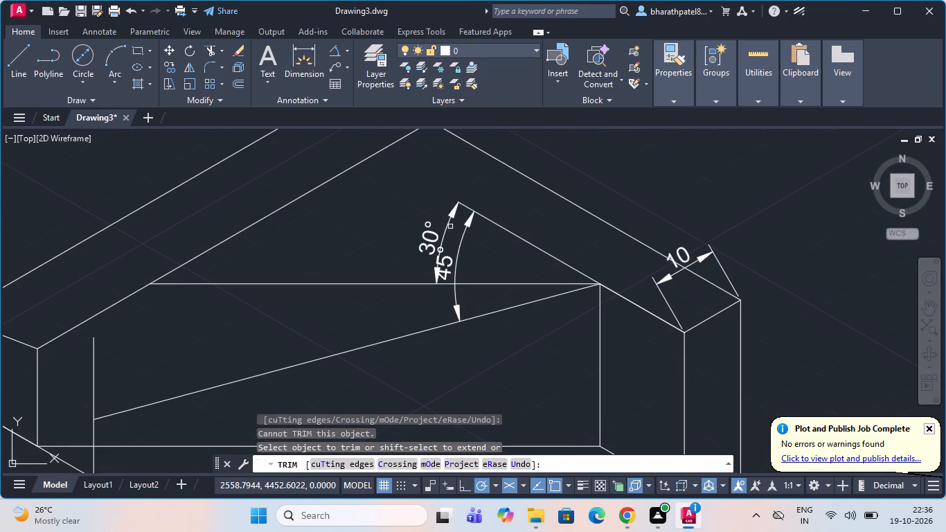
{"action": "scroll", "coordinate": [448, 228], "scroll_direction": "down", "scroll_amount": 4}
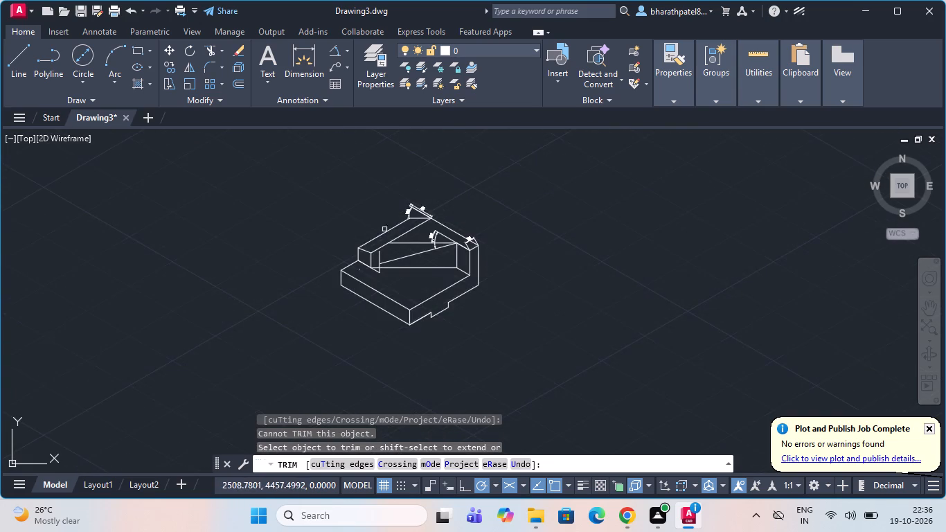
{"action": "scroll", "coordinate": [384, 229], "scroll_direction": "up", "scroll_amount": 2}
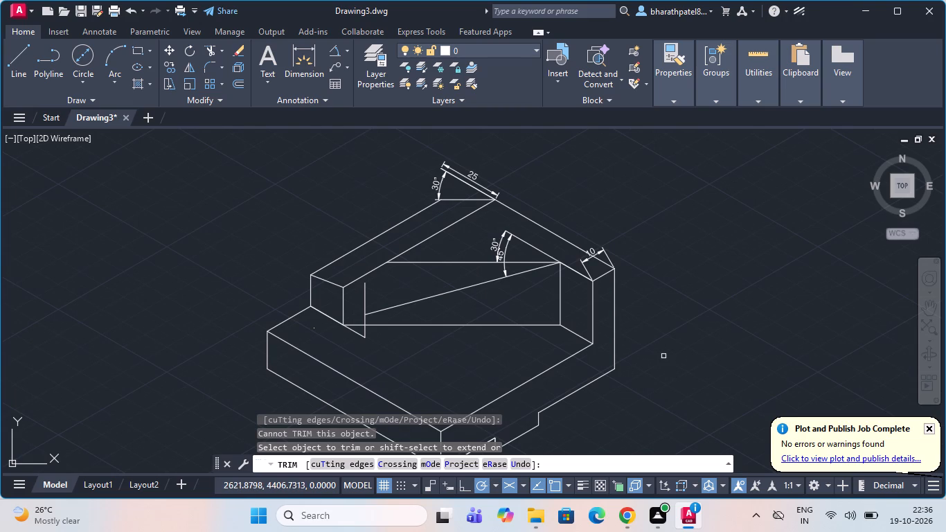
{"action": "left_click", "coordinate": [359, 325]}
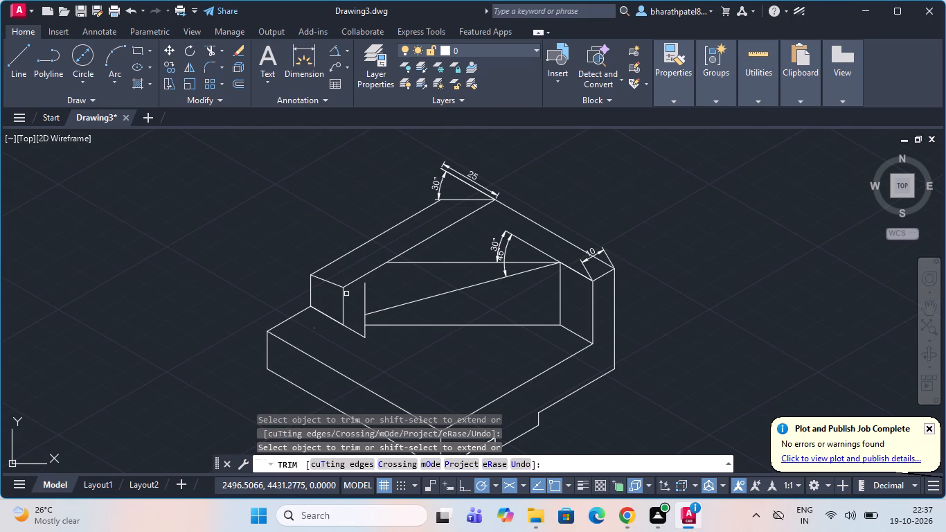
Draw a line from the inner face's lower-right corner to the bottom end of the new vertical line.
{"action": "left_click", "coordinate": [26, 48]}
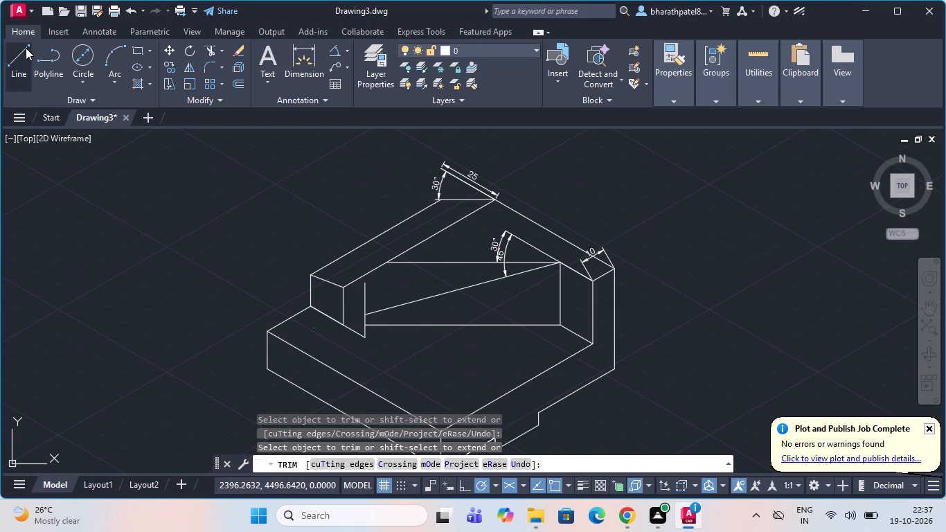
{"action": "left_click", "coordinate": [563, 321]}
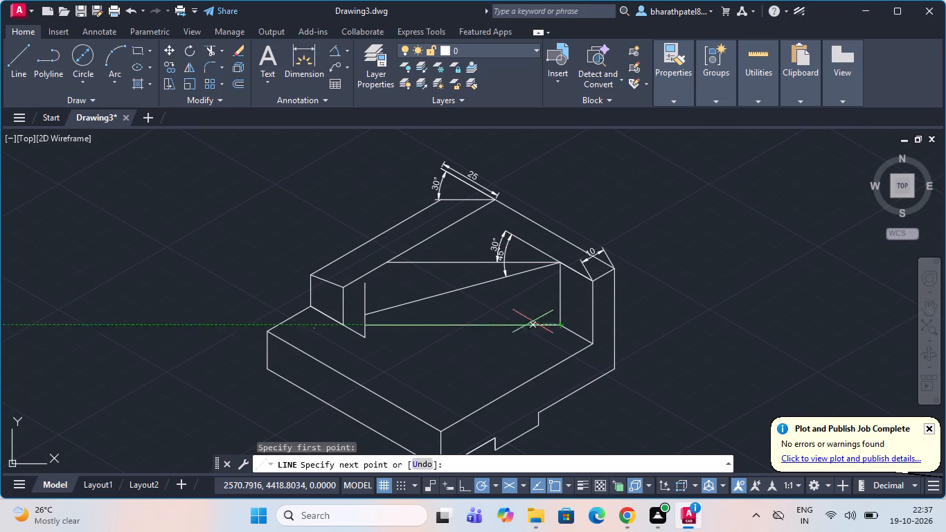
{"action": "scroll", "coordinate": [375, 335], "scroll_direction": "up", "scroll_amount": 4}
{"action": "left_click", "coordinate": [283, 350]}
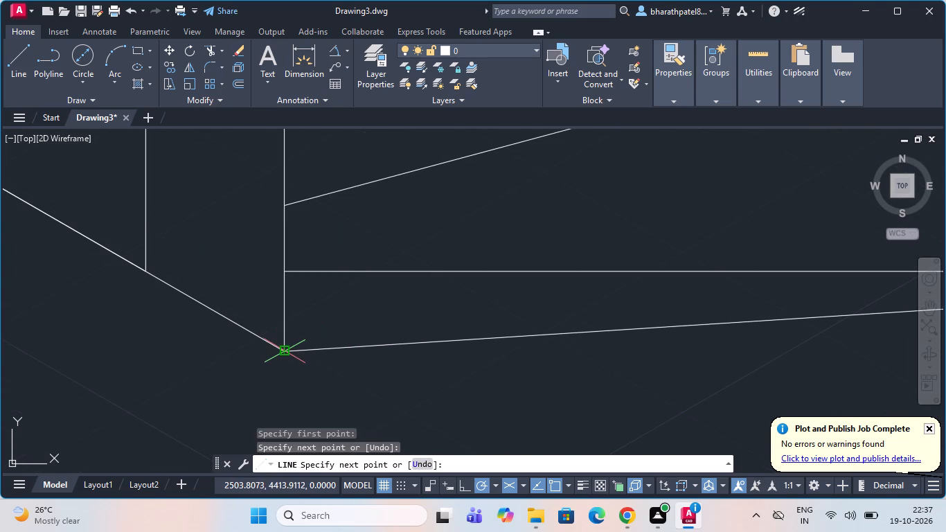
{"action": "key", "text": "Escape"}
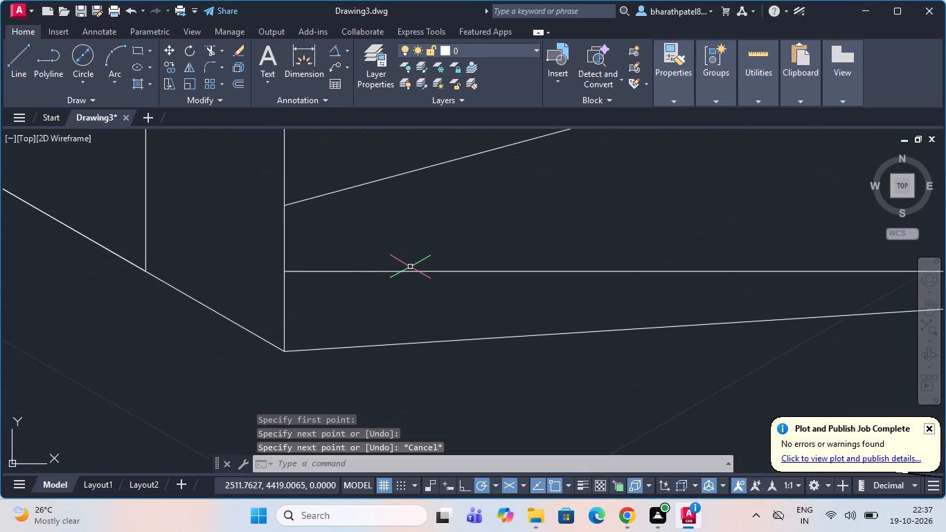
Erase the horizontal line along the inner face's bottom, above the new sloping bottom edge.
{"action": "left_click", "coordinate": [410, 271]}
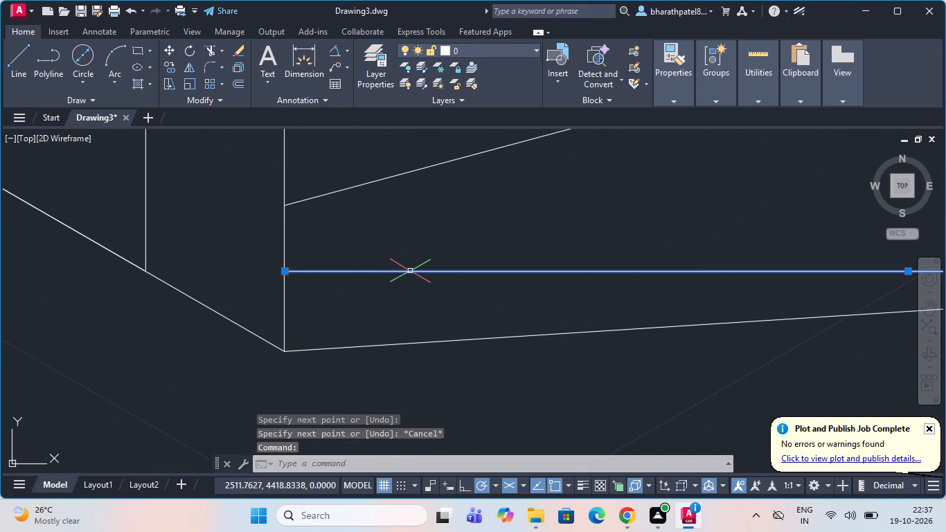
{"action": "key", "text": "Delete"}
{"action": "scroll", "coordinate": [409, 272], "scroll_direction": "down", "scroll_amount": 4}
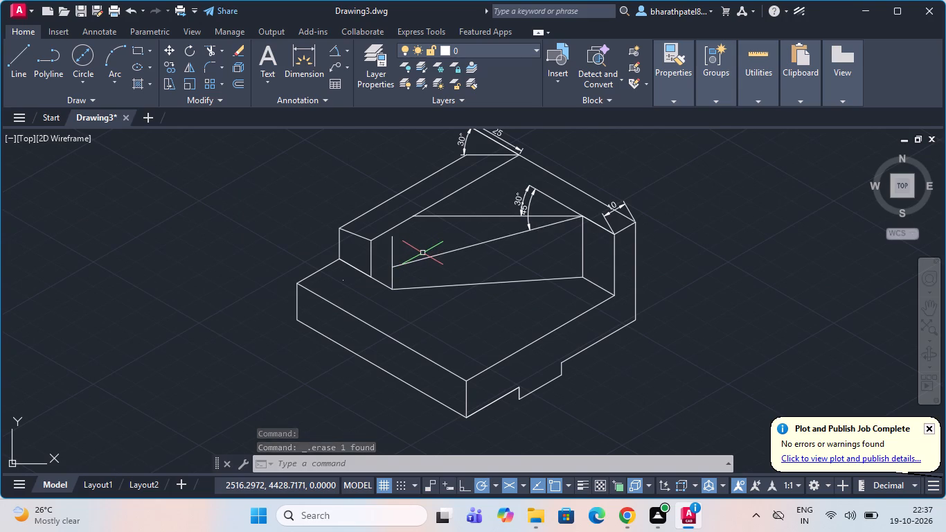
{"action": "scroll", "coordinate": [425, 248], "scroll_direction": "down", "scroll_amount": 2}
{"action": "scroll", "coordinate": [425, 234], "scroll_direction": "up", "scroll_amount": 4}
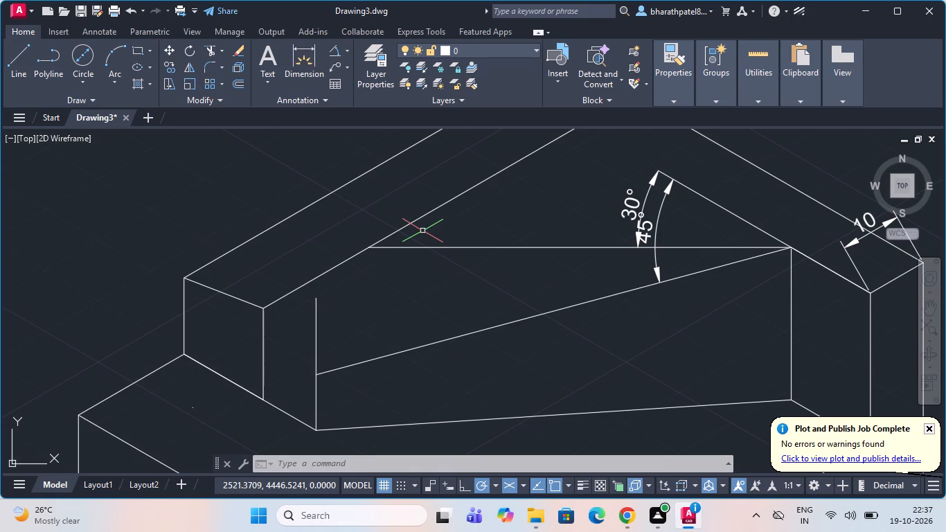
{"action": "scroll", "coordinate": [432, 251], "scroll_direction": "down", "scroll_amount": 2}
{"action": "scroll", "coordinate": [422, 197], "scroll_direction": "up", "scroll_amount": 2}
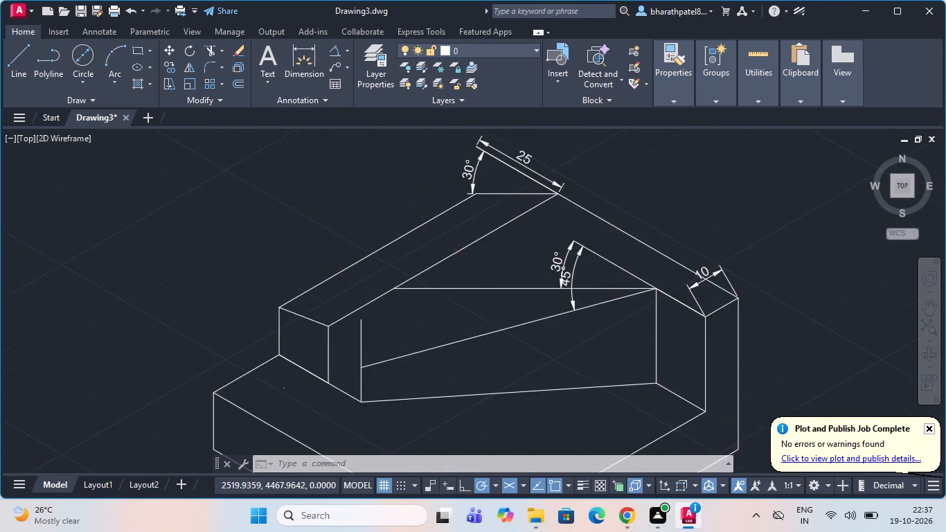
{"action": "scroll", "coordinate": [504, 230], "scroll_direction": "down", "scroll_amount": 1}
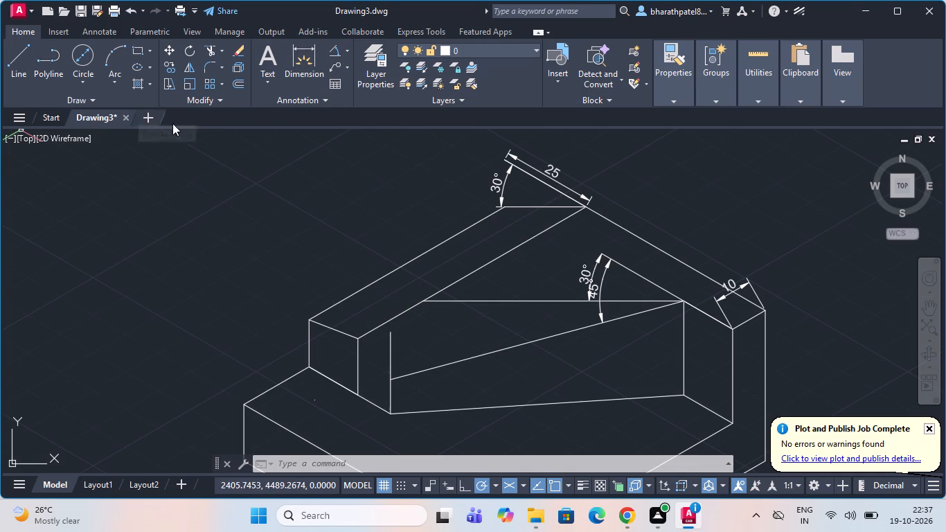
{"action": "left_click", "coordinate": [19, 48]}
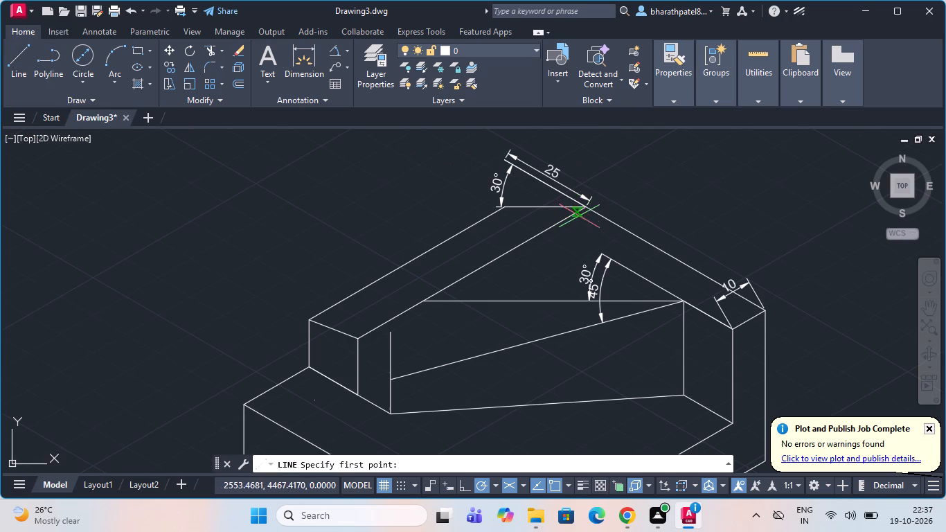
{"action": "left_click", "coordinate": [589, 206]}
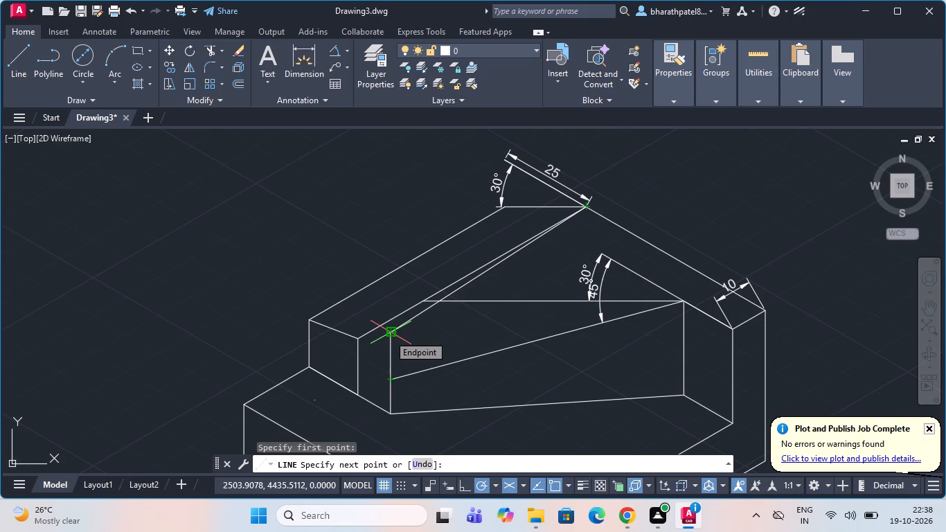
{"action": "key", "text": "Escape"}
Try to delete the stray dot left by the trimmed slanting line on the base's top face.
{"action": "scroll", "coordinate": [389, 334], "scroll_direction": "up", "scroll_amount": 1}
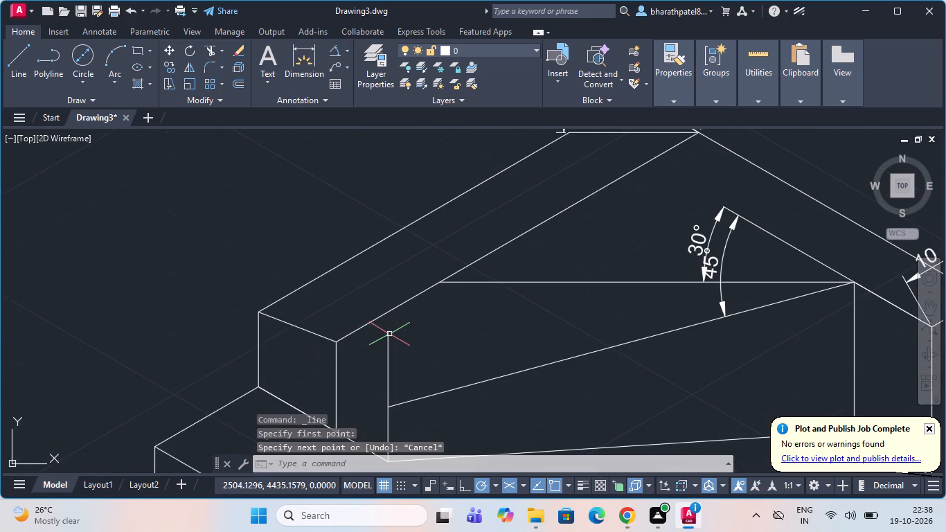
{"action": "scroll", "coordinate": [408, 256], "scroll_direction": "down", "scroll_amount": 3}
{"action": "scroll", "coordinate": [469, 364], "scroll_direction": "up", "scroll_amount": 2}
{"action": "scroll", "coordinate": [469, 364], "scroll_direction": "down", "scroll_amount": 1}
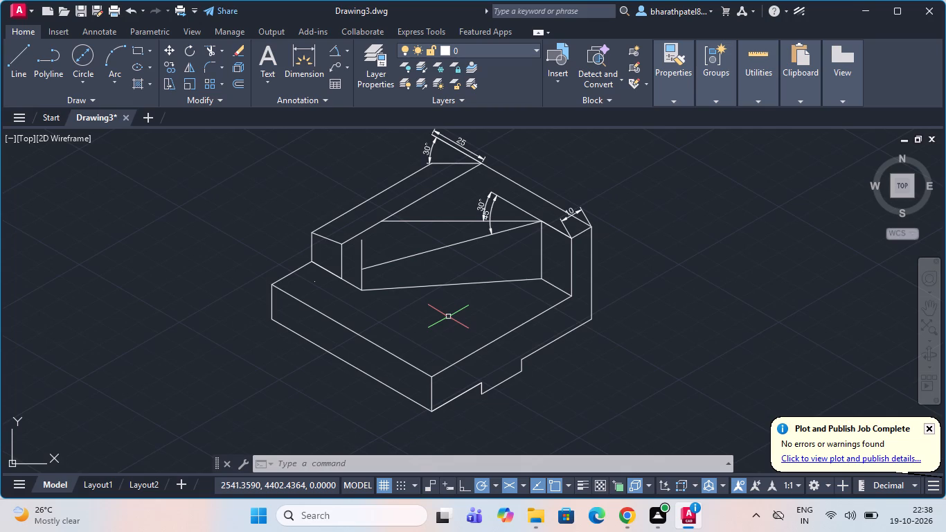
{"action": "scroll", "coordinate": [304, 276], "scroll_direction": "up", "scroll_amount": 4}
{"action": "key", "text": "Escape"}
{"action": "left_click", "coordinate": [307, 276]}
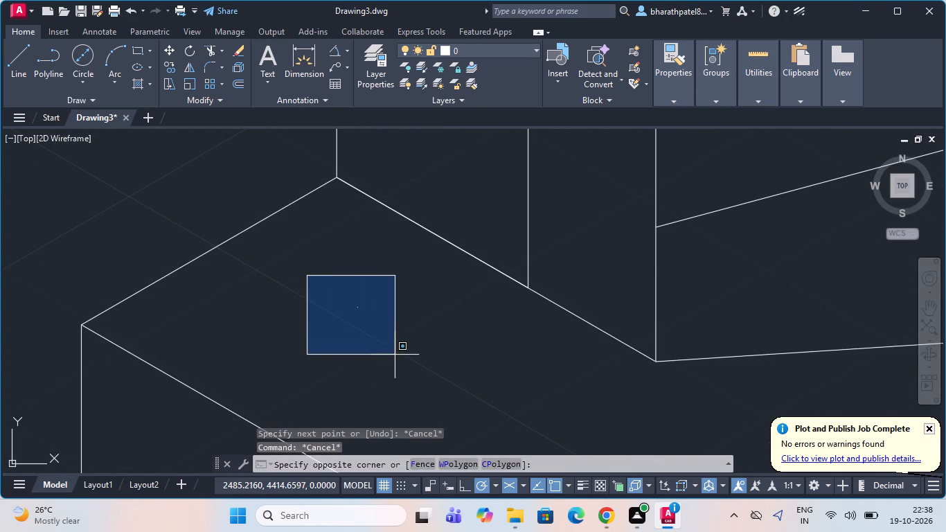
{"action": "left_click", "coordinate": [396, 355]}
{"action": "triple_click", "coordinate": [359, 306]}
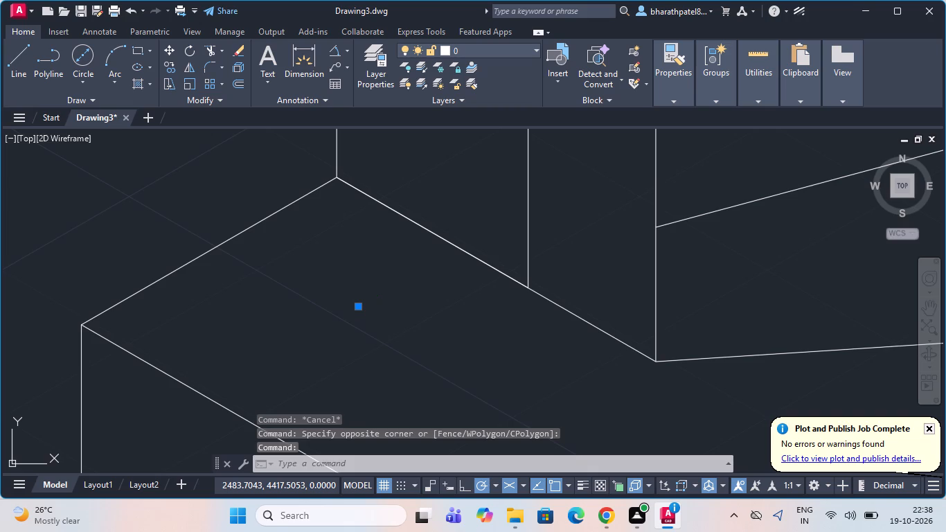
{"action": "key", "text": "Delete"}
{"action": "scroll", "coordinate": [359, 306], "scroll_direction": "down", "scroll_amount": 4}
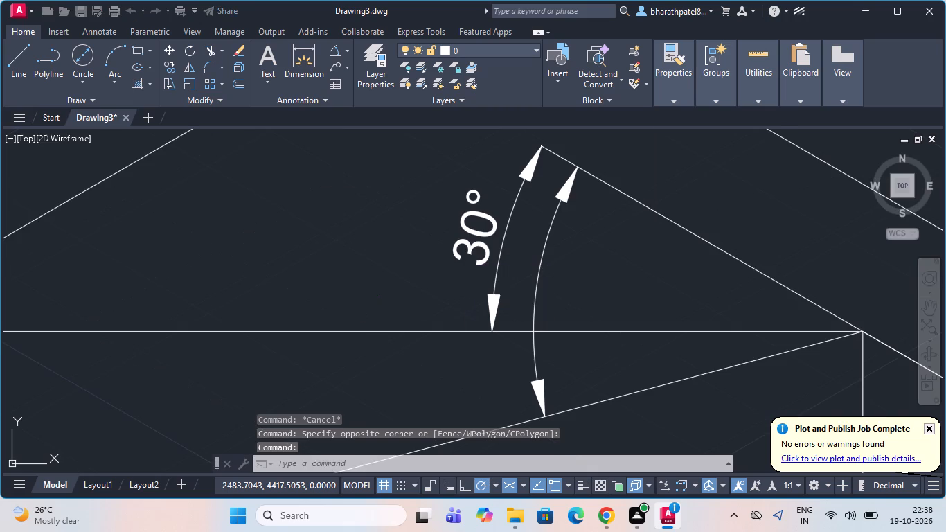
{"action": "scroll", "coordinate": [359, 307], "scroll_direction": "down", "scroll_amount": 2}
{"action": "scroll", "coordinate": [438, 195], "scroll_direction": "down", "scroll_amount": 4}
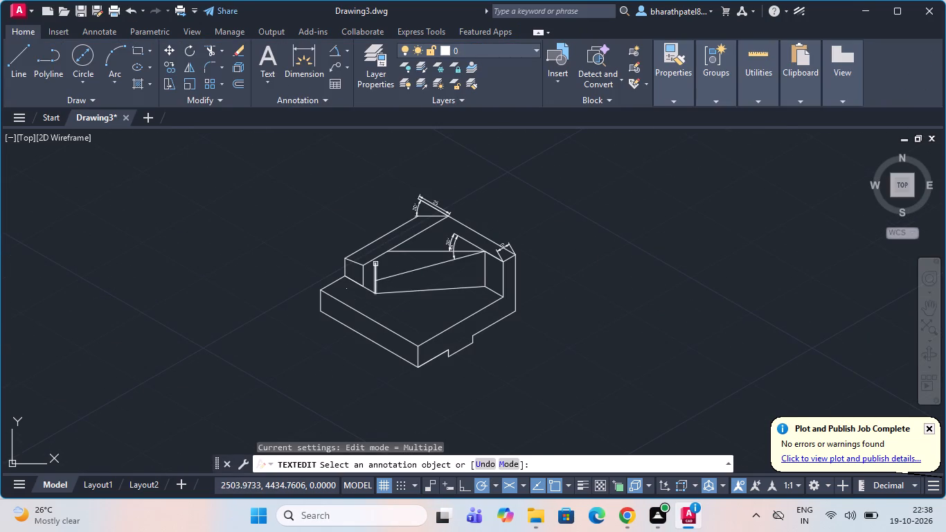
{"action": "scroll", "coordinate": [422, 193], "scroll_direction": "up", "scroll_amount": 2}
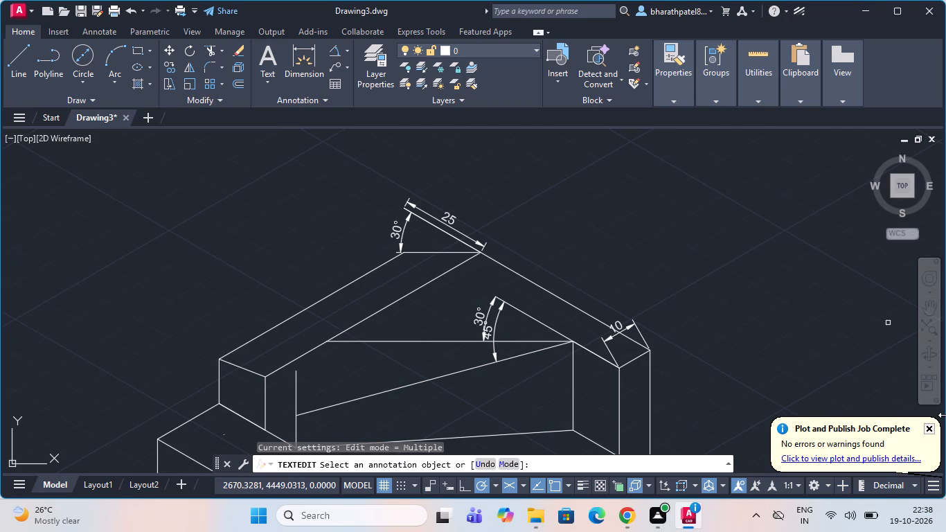
Examine the whole block, checking the wall edges, inner face and dimensions for leftover geometry.
{"action": "scroll", "coordinate": [517, 345], "scroll_direction": "down", "scroll_amount": 1}
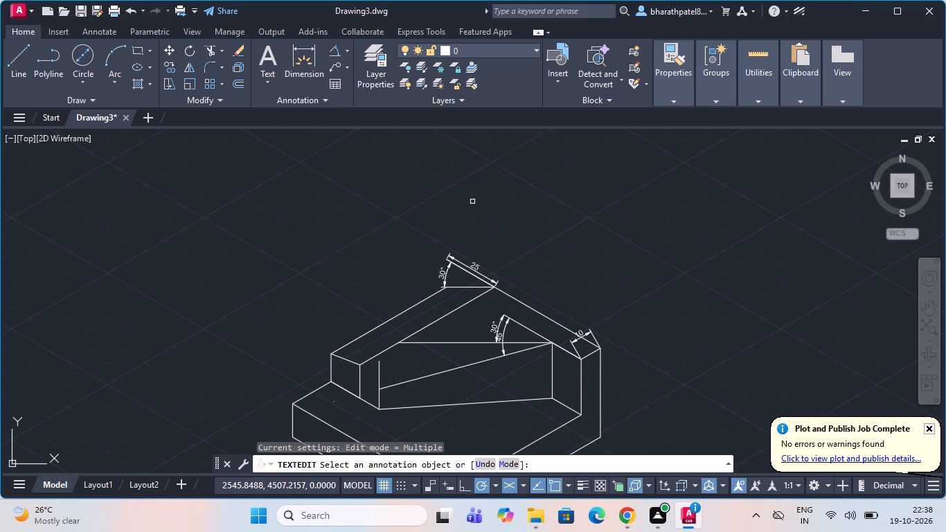
{"action": "scroll", "coordinate": [472, 202], "scroll_direction": "down", "scroll_amount": 1}
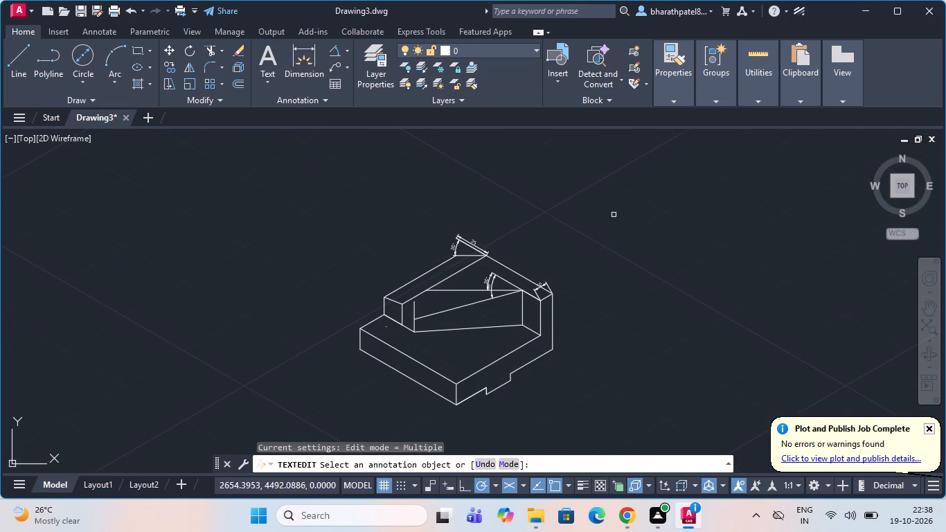
{"action": "scroll", "coordinate": [490, 256], "scroll_direction": "down", "scroll_amount": 1}
{"action": "scroll", "coordinate": [495, 265], "scroll_direction": "up", "scroll_amount": 3}
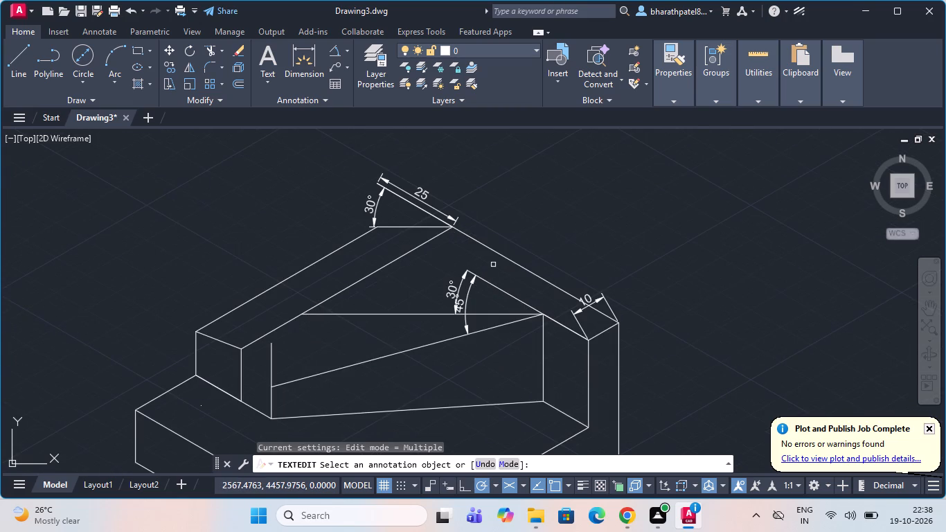
{"action": "right_click_drag", "start_coordinate": [490, 265], "coordinate": [483, 283]}
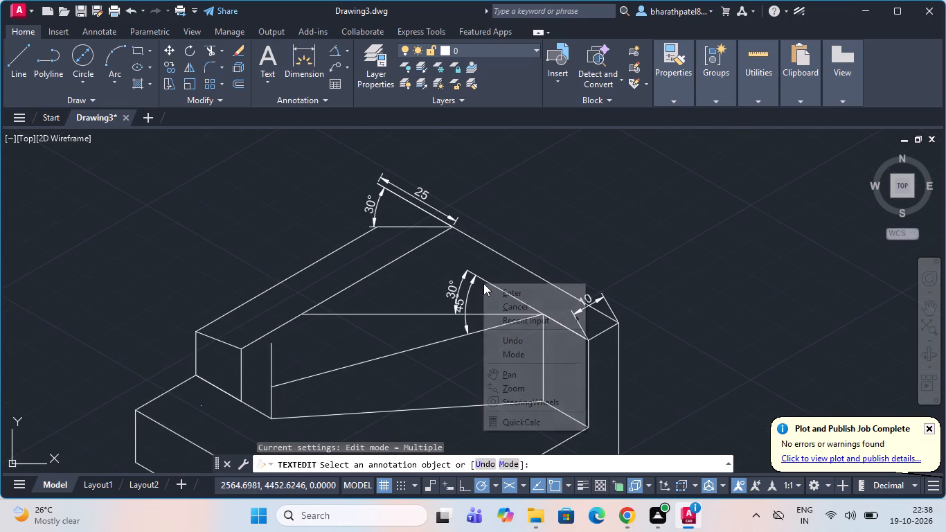
{"action": "scroll", "coordinate": [484, 283], "scroll_direction": "down", "scroll_amount": 1}
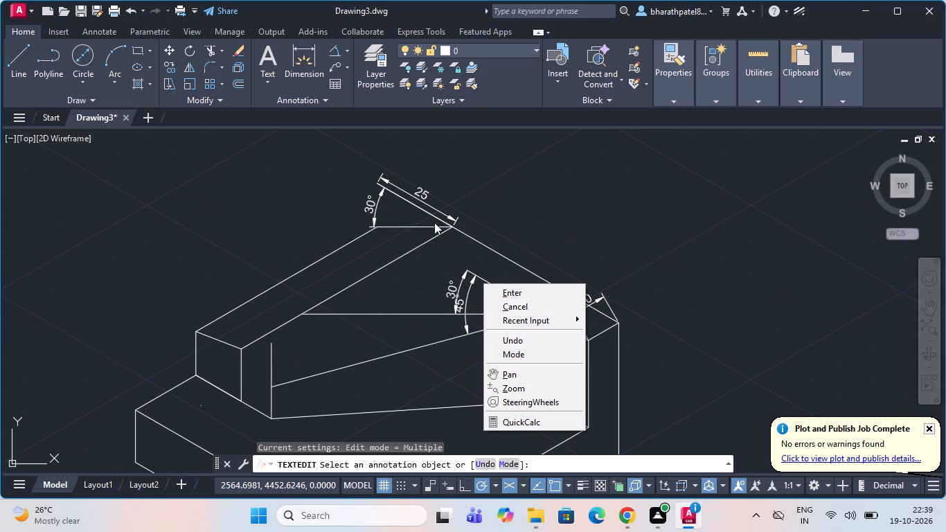
{"action": "scroll", "coordinate": [431, 216], "scroll_direction": "down", "scroll_amount": 2}
{"action": "scroll", "coordinate": [309, 277], "scroll_direction": "down", "scroll_amount": 2}
{"action": "left_click", "coordinate": [264, 226]}
{"action": "scroll", "coordinate": [318, 244], "scroll_direction": "down", "scroll_amount": 2}
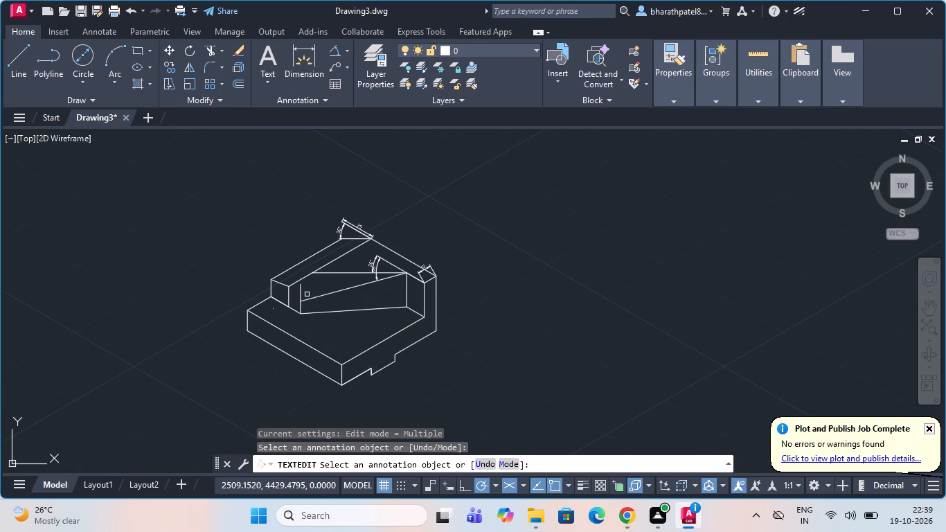
{"action": "scroll", "coordinate": [310, 214], "scroll_direction": "up", "scroll_amount": 1}
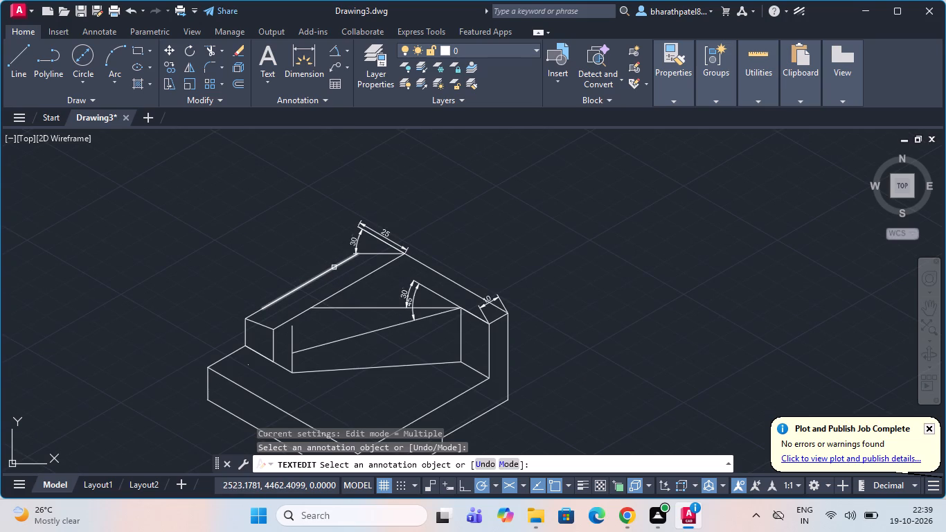
{"action": "scroll", "coordinate": [334, 270], "scroll_direction": "down", "scroll_amount": 1}
{"action": "scroll", "coordinate": [310, 352], "scroll_direction": "up", "scroll_amount": 3}
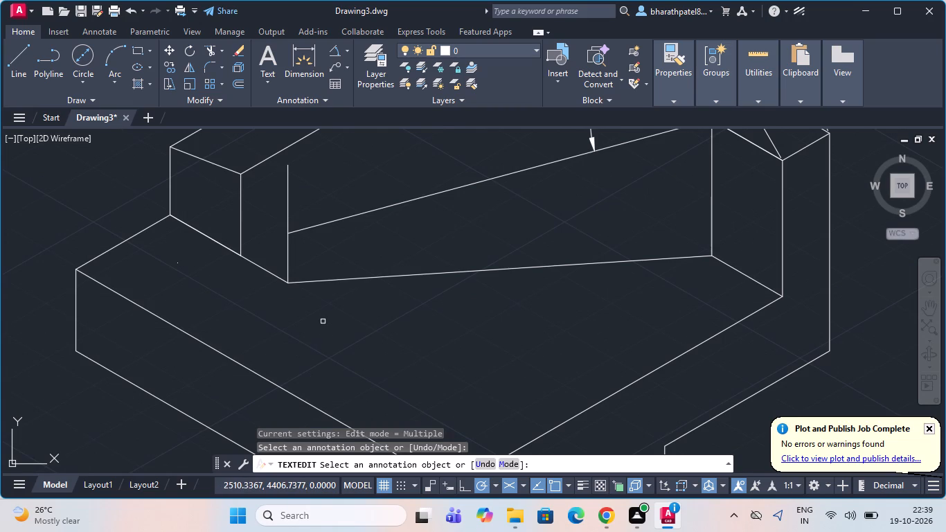
{"action": "scroll", "coordinate": [323, 321], "scroll_direction": "down", "scroll_amount": 1}
{"action": "scroll", "coordinate": [351, 269], "scroll_direction": "down", "scroll_amount": 1}
{"action": "scroll", "coordinate": [298, 175], "scroll_direction": "up", "scroll_amount": 1}
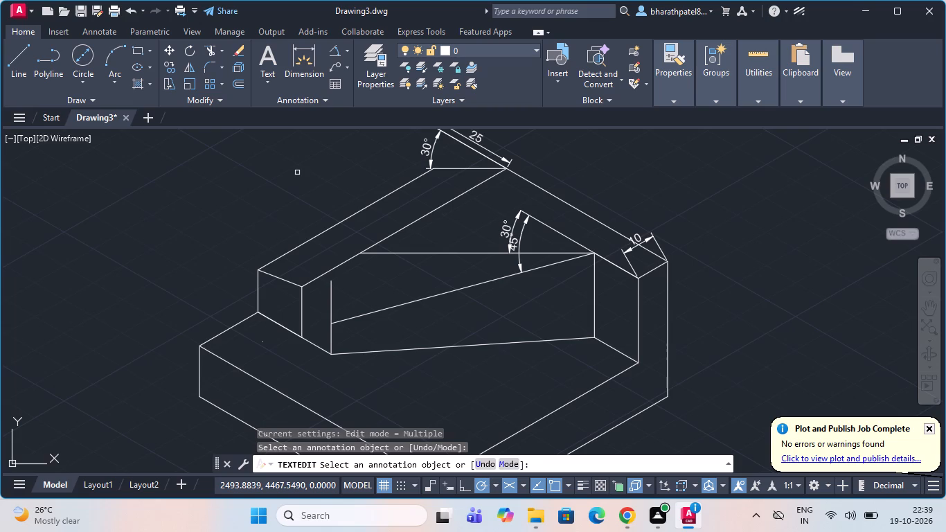
{"action": "scroll", "coordinate": [298, 170], "scroll_direction": "down", "scroll_amount": 1}
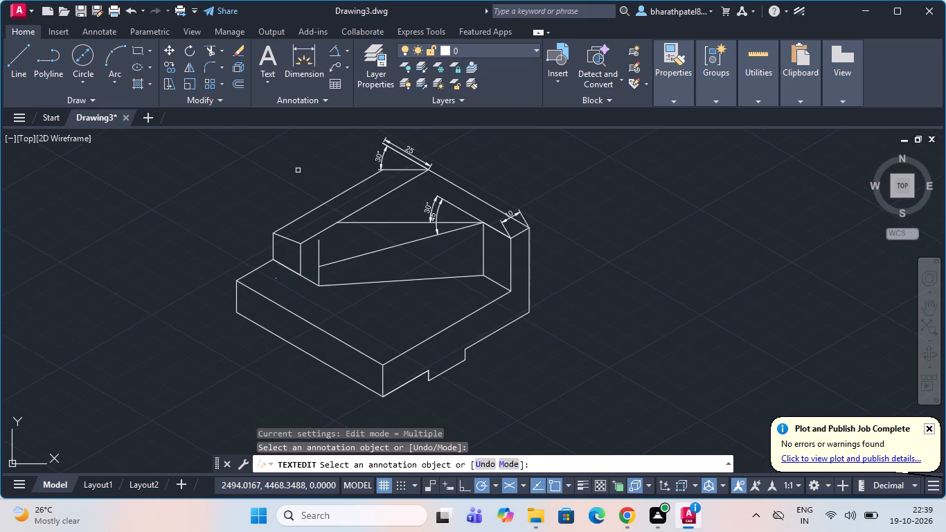
{"action": "scroll", "coordinate": [298, 170], "scroll_direction": "up", "scroll_amount": 2}
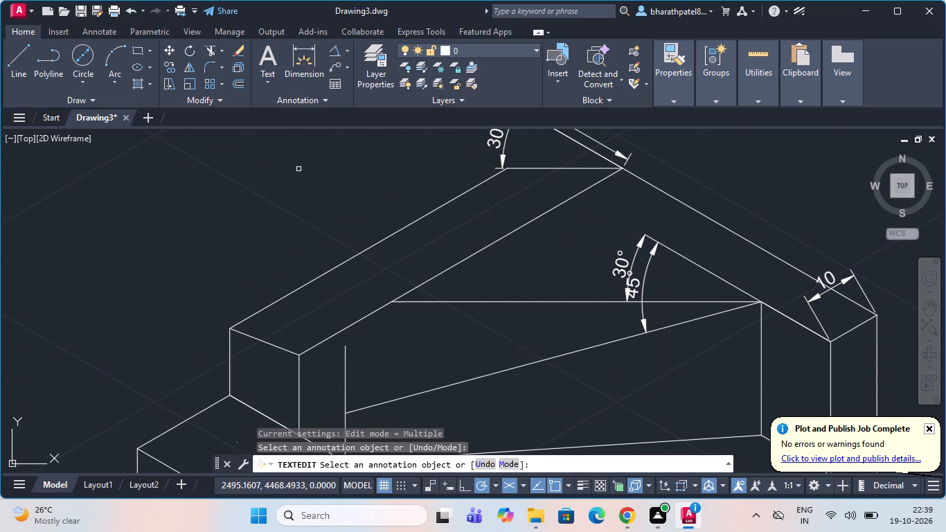
{"action": "scroll", "coordinate": [298, 169], "scroll_direction": "down", "scroll_amount": 1}
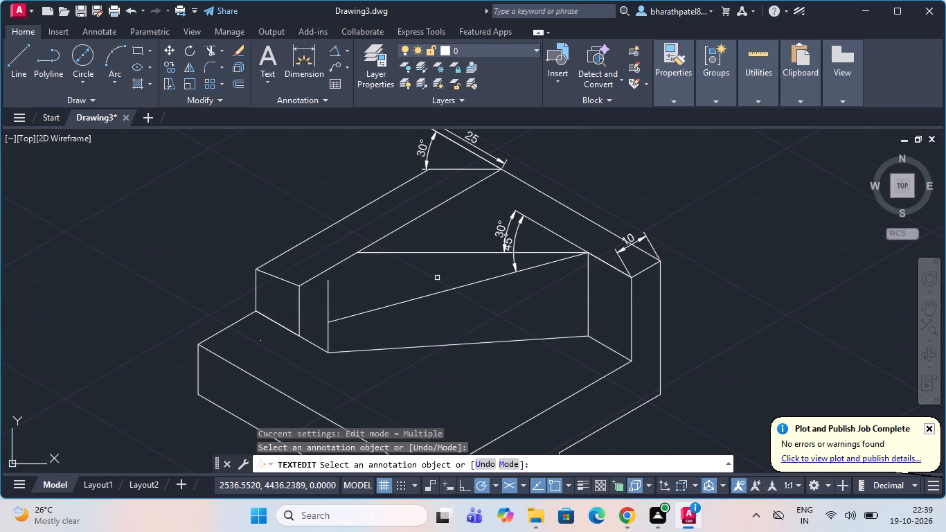
Trim the part of the inner face's short vertical line that extends above the slanting line.
{"action": "scroll", "coordinate": [437, 278], "scroll_direction": "down", "scroll_amount": 1}
{"action": "scroll", "coordinate": [411, 314], "scroll_direction": "up", "scroll_amount": 2}
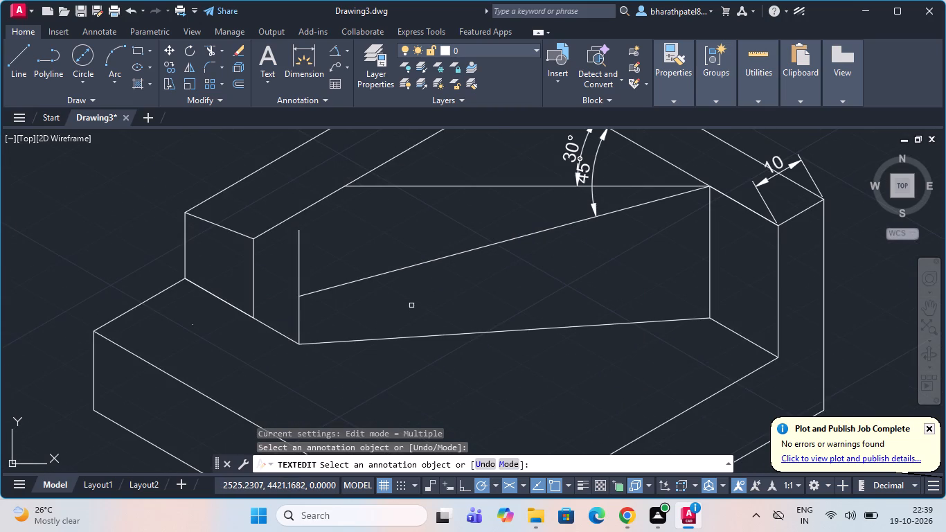
{"action": "scroll", "coordinate": [411, 305], "scroll_direction": "down", "scroll_amount": 1}
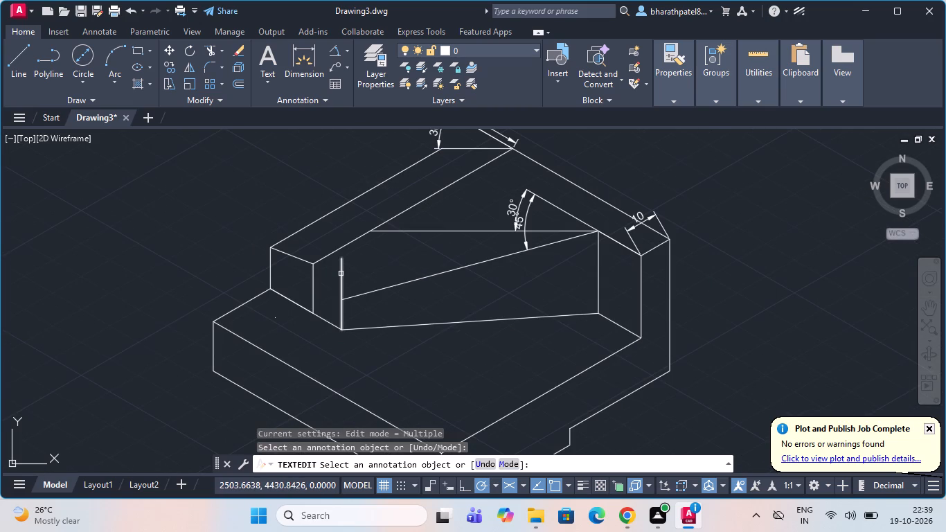
{"action": "key", "text": "Escape"}
{"action": "left_click", "coordinate": [211, 51]}
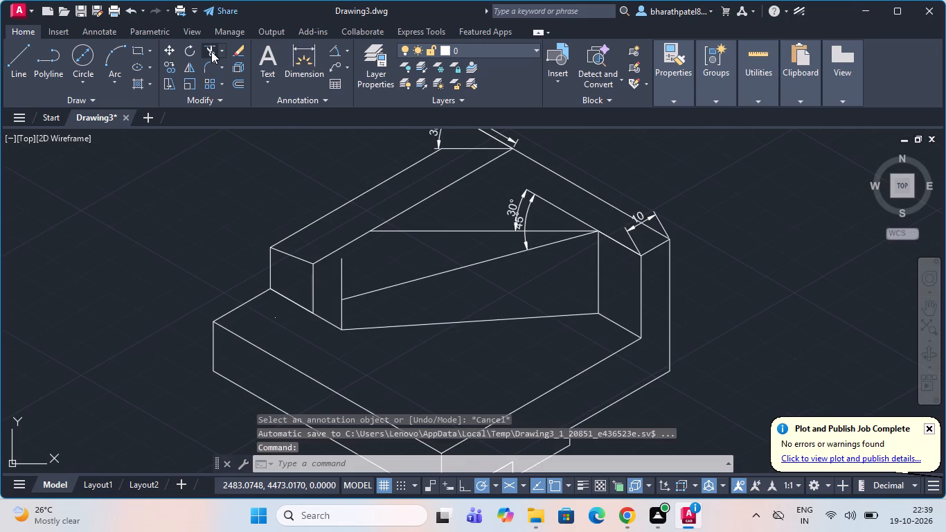
{"action": "left_click", "coordinate": [341, 272]}
{"action": "scroll", "coordinate": [341, 271], "scroll_direction": "down", "scroll_amount": 2}
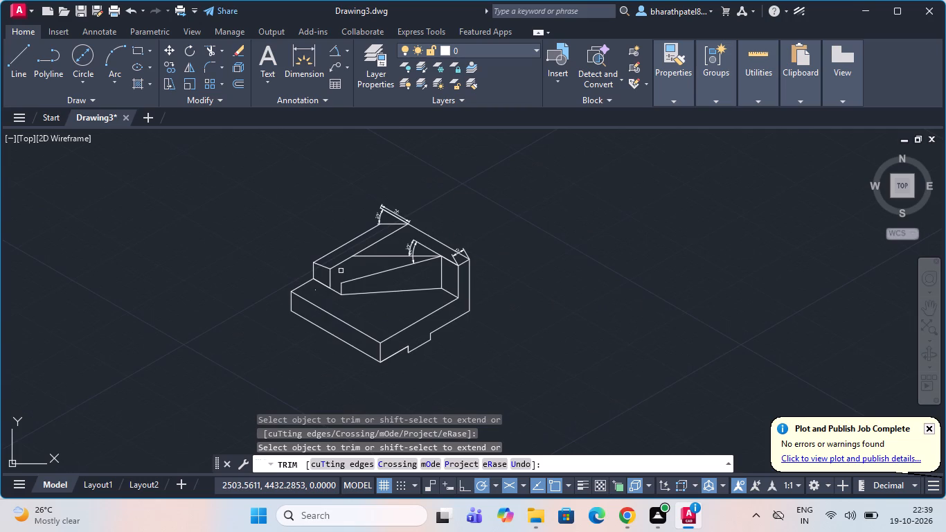
Inspect the trimmed inner face, the wall's peak and the dimensions around it.
{"action": "scroll", "coordinate": [333, 285], "scroll_direction": "up", "scroll_amount": 3}
{"action": "scroll", "coordinate": [333, 285], "scroll_direction": "down", "scroll_amount": 2}
{"action": "scroll", "coordinate": [348, 224], "scroll_direction": "up", "scroll_amount": 2}
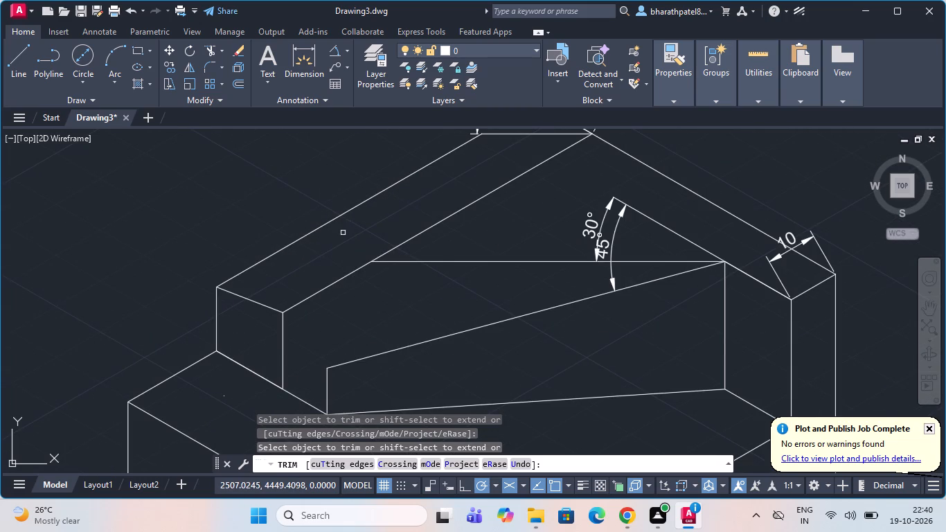
{"action": "scroll", "coordinate": [343, 233], "scroll_direction": "down", "scroll_amount": 2}
{"action": "scroll", "coordinate": [391, 150], "scroll_direction": "up", "scroll_amount": 2}
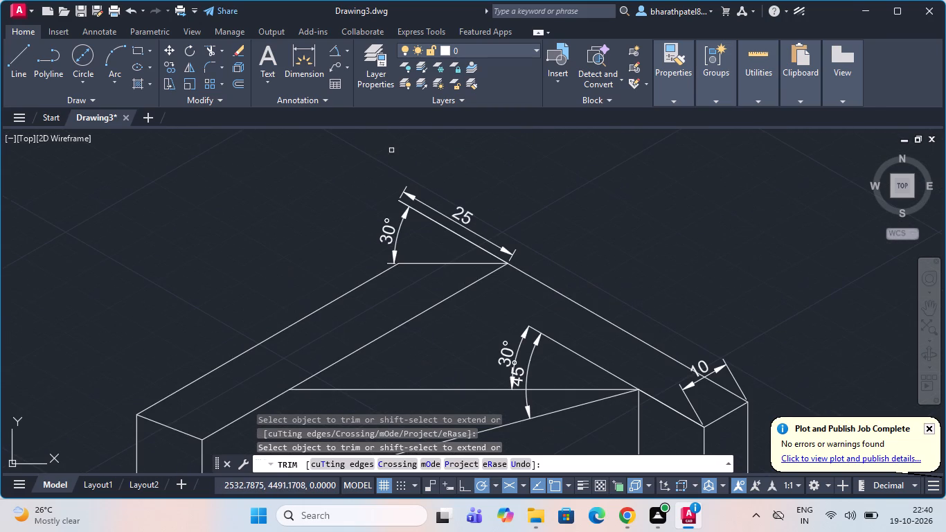
{"action": "scroll", "coordinate": [391, 176], "scroll_direction": "up", "scroll_amount": 2}
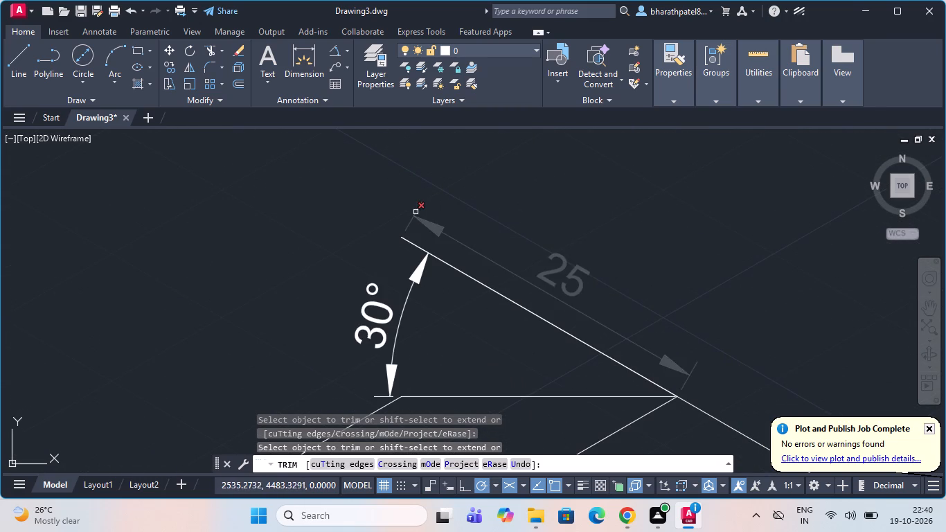
{"action": "scroll", "coordinate": [416, 198], "scroll_direction": "down", "scroll_amount": 3}
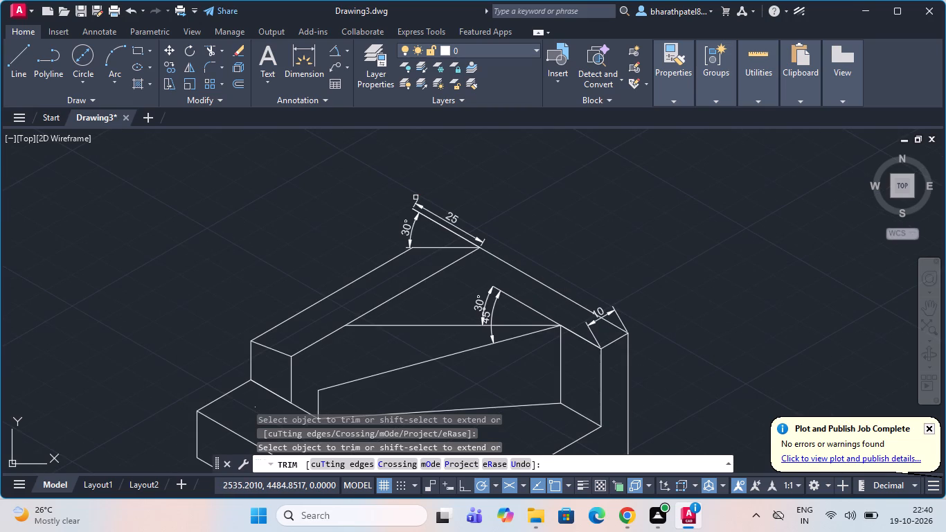
{"action": "scroll", "coordinate": [416, 197], "scroll_direction": "down", "scroll_amount": 1}
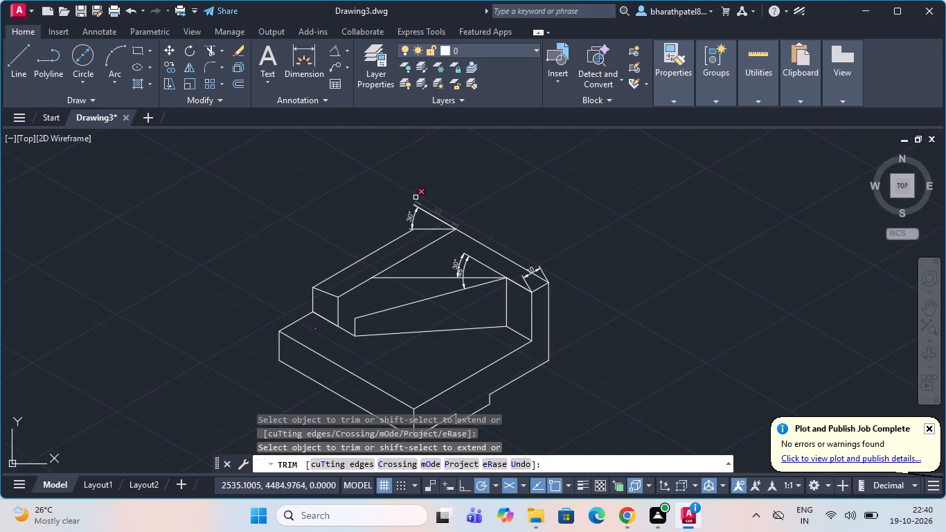
{"action": "scroll", "coordinate": [376, 251], "scroll_direction": "down", "scroll_amount": 2}
{"action": "scroll", "coordinate": [377, 312], "scroll_direction": "up", "scroll_amount": 2}
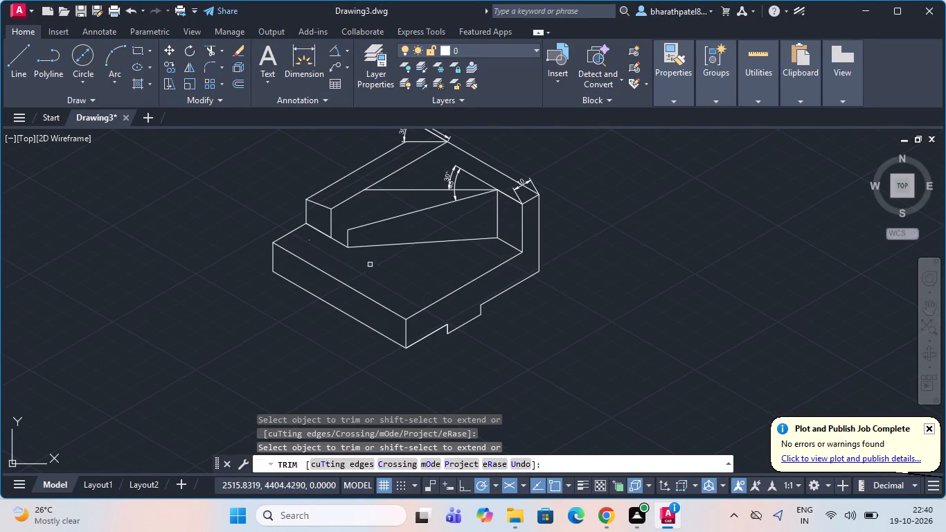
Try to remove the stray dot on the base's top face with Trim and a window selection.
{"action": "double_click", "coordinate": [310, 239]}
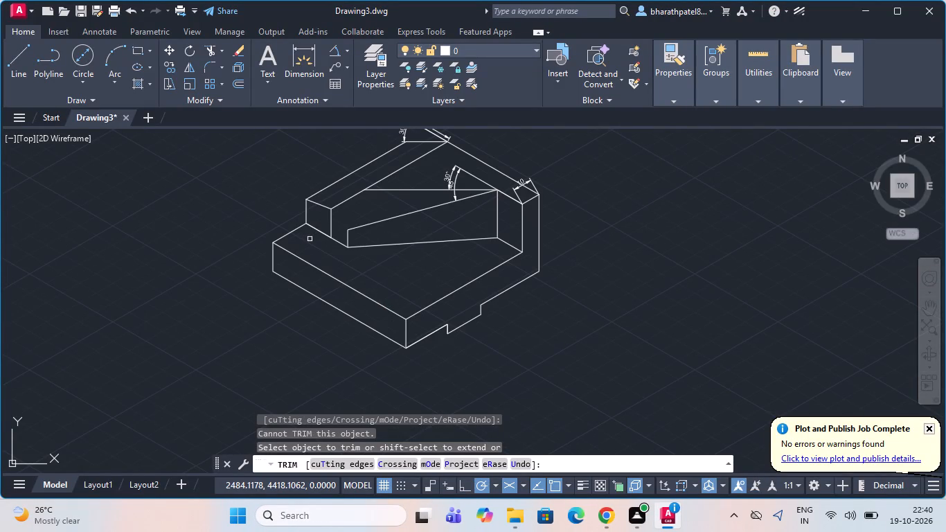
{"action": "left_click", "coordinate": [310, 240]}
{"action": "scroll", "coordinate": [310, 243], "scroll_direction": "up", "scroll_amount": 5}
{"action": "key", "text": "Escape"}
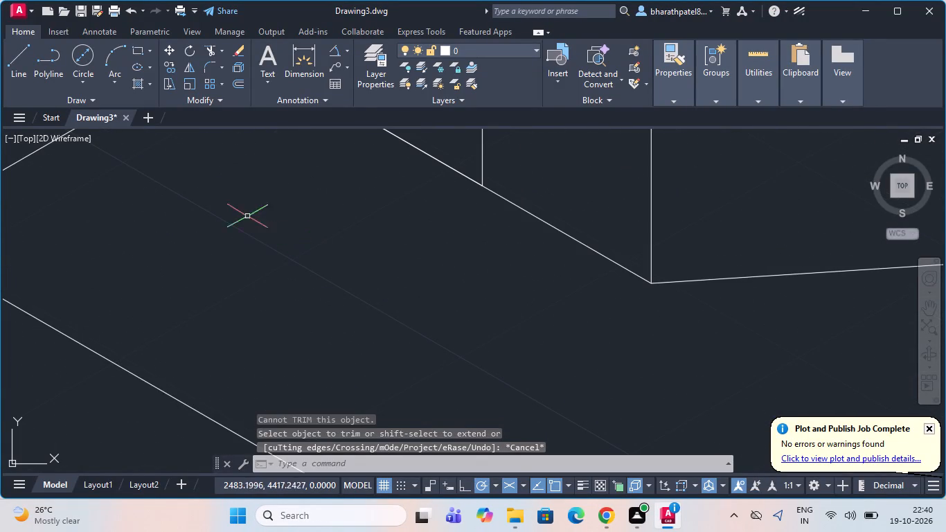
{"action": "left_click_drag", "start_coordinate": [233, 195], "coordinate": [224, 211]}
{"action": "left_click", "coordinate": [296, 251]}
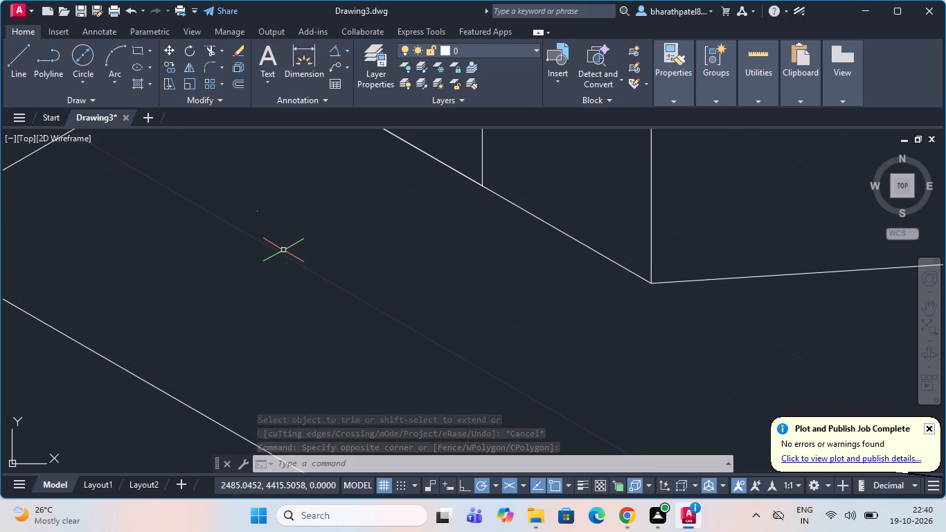
Delete the overlapping 30° and 45° angular dimensions at the inner face's upper corner.
{"action": "scroll", "coordinate": [283, 250], "scroll_direction": "down", "scroll_amount": 1}
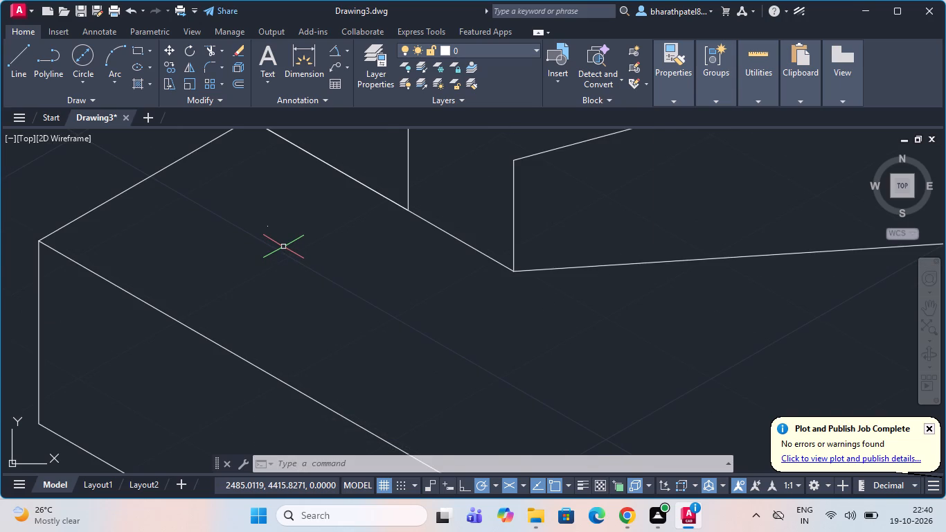
{"action": "scroll", "coordinate": [283, 247], "scroll_direction": "down", "scroll_amount": 2}
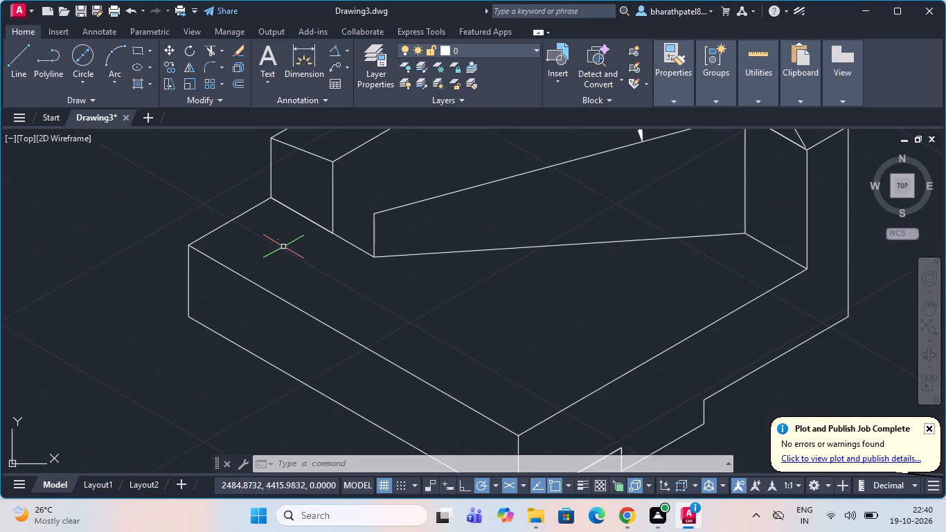
{"action": "scroll", "coordinate": [283, 247], "scroll_direction": "down", "scroll_amount": 2}
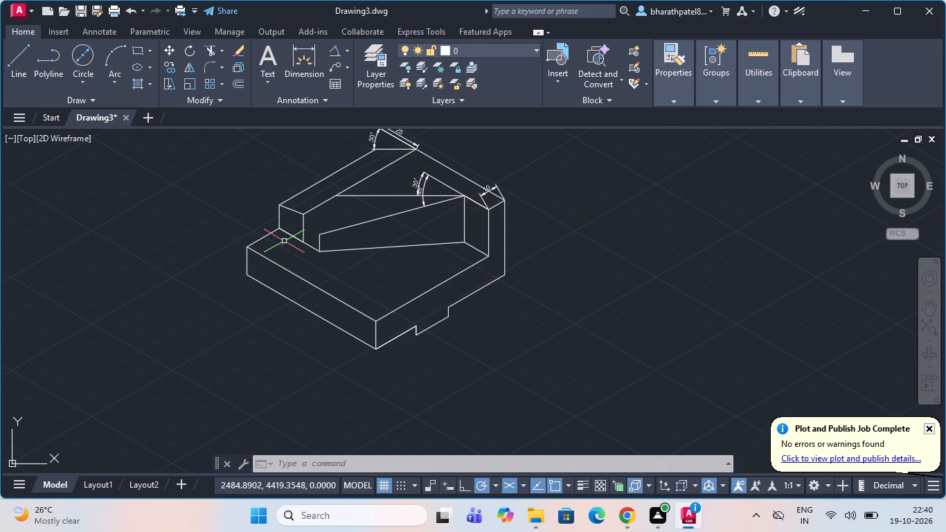
{"action": "scroll", "coordinate": [289, 179], "scroll_direction": "up", "scroll_amount": 2}
{"action": "scroll", "coordinate": [289, 178], "scroll_direction": "down", "scroll_amount": 2}
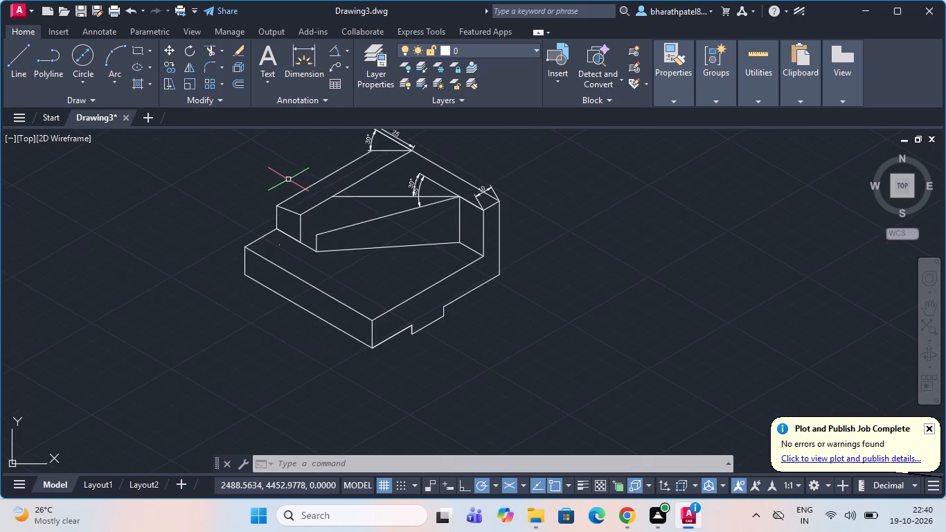
{"action": "scroll", "coordinate": [287, 179], "scroll_direction": "down", "scroll_amount": 2}
{"action": "scroll", "coordinate": [287, 146], "scroll_direction": "up", "scroll_amount": 2}
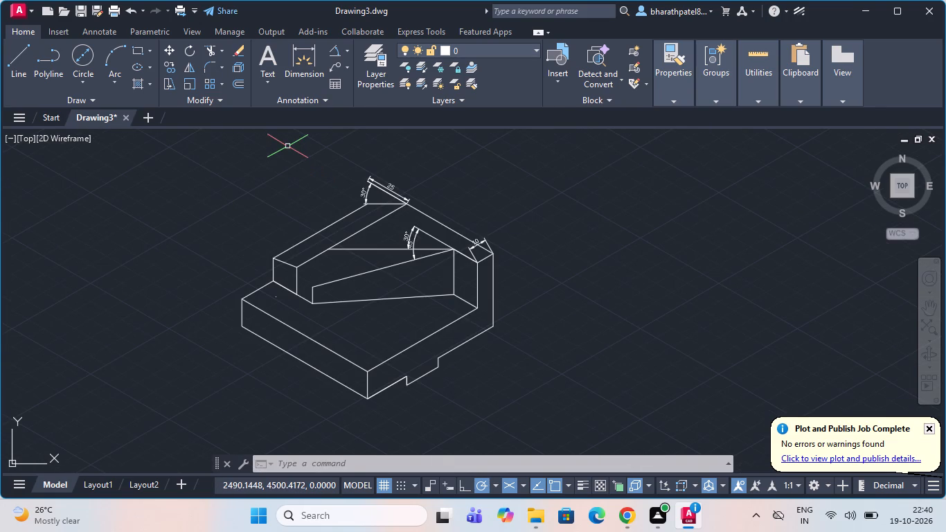
{"action": "scroll", "coordinate": [287, 146], "scroll_direction": "up", "scroll_amount": 1}
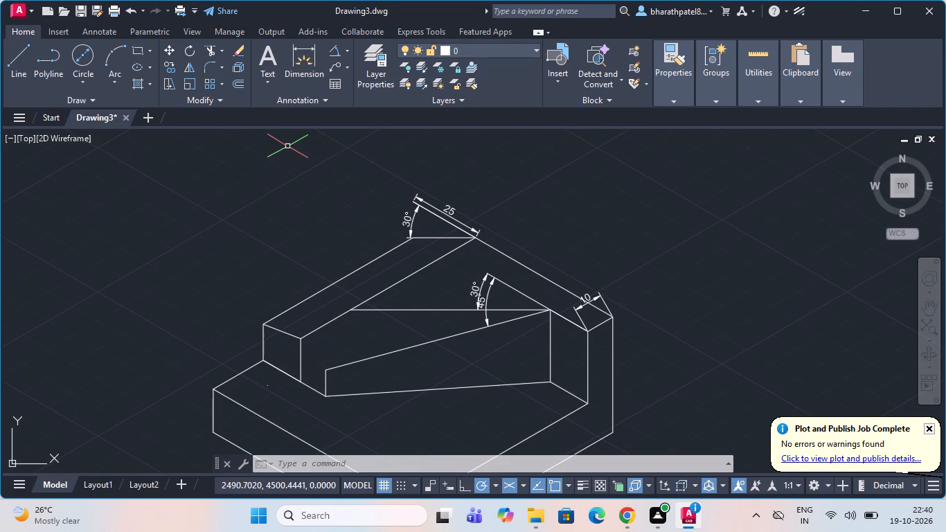
{"action": "scroll", "coordinate": [478, 328], "scroll_direction": "up", "scroll_amount": 2}
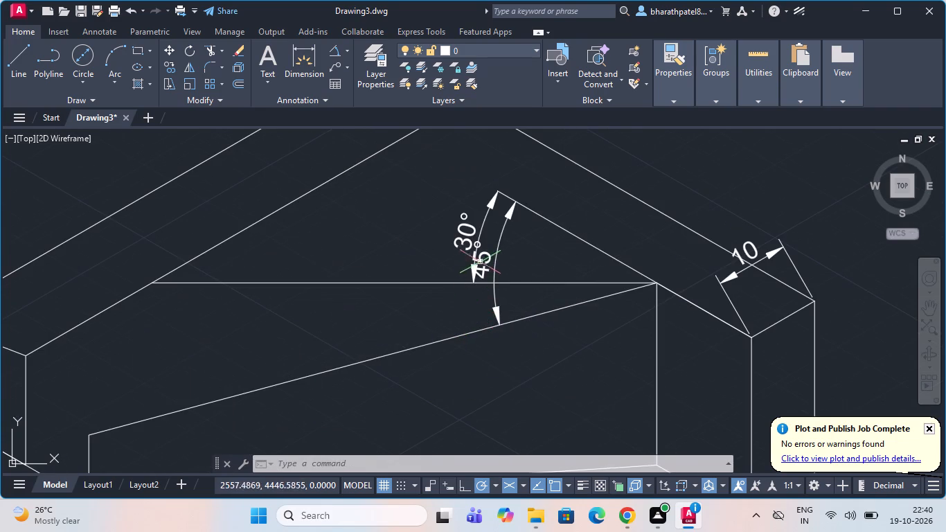
{"action": "left_click", "coordinate": [495, 255]}
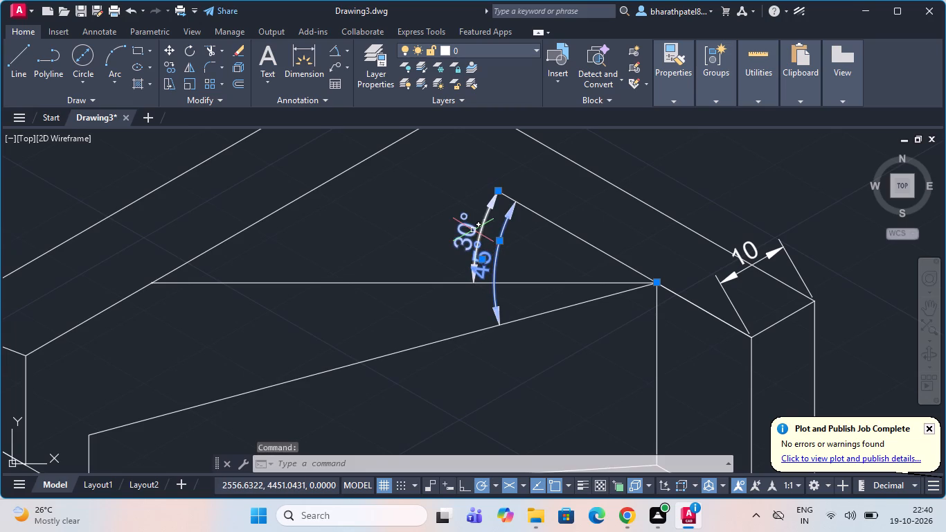
{"action": "left_click", "coordinate": [473, 230]}
{"action": "key", "text": "Delete"}
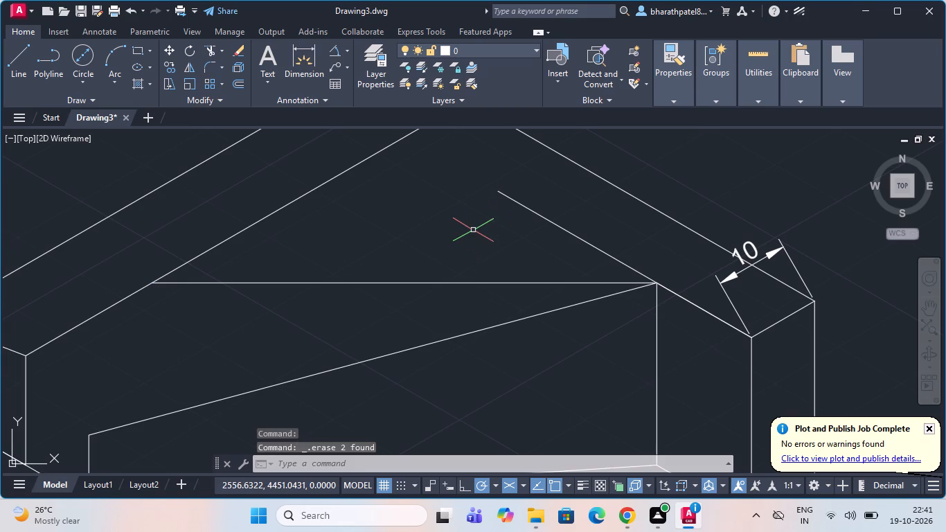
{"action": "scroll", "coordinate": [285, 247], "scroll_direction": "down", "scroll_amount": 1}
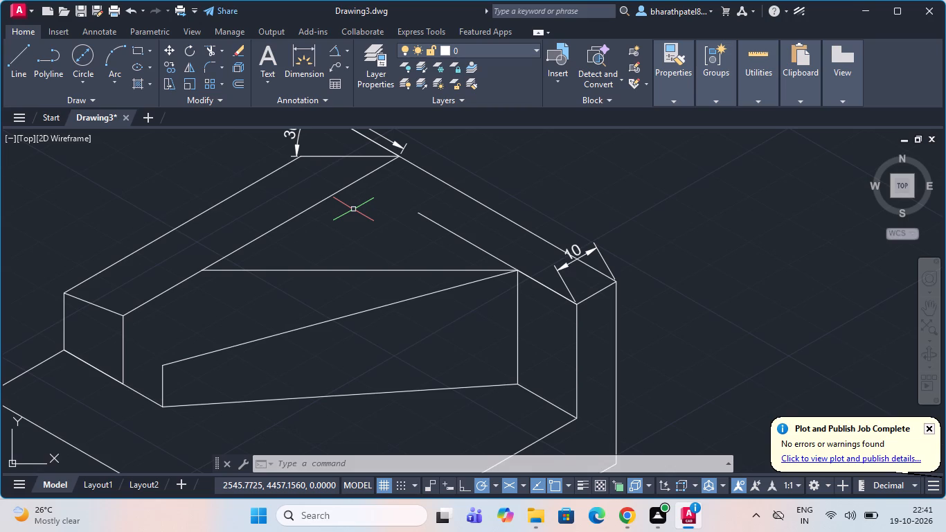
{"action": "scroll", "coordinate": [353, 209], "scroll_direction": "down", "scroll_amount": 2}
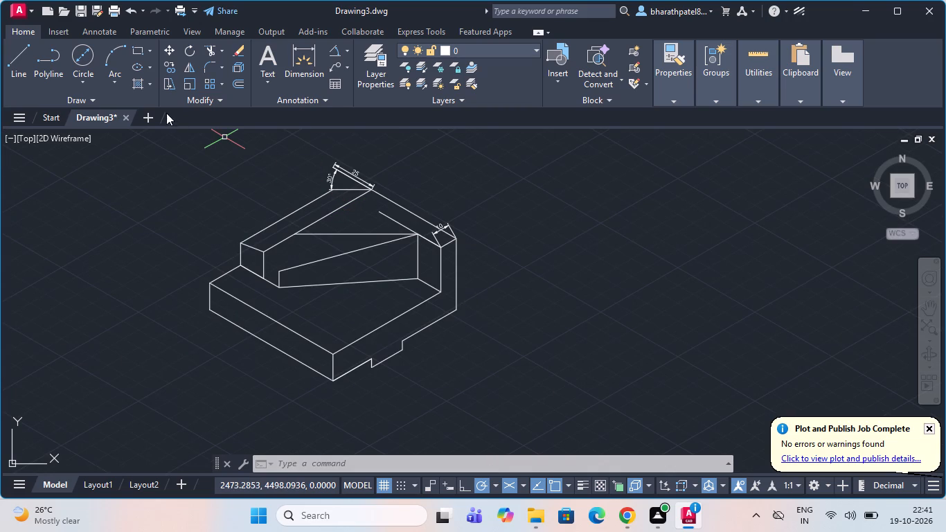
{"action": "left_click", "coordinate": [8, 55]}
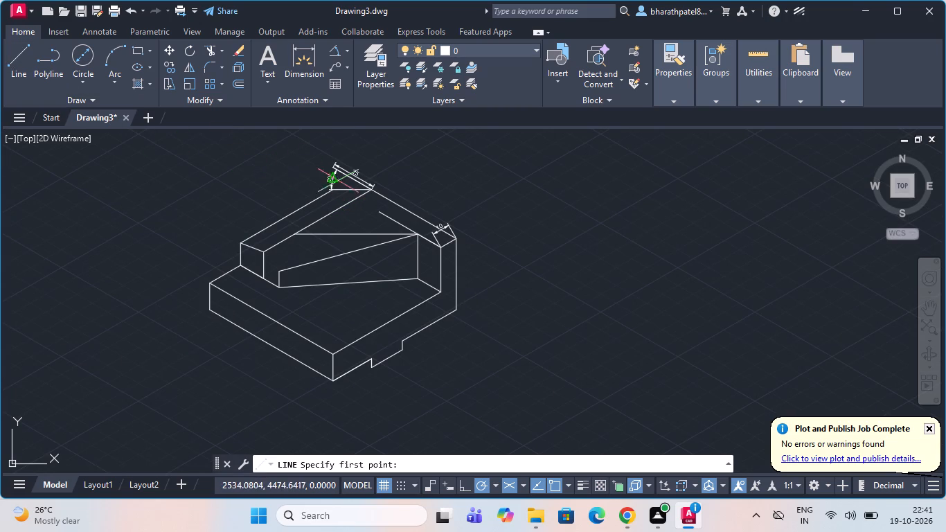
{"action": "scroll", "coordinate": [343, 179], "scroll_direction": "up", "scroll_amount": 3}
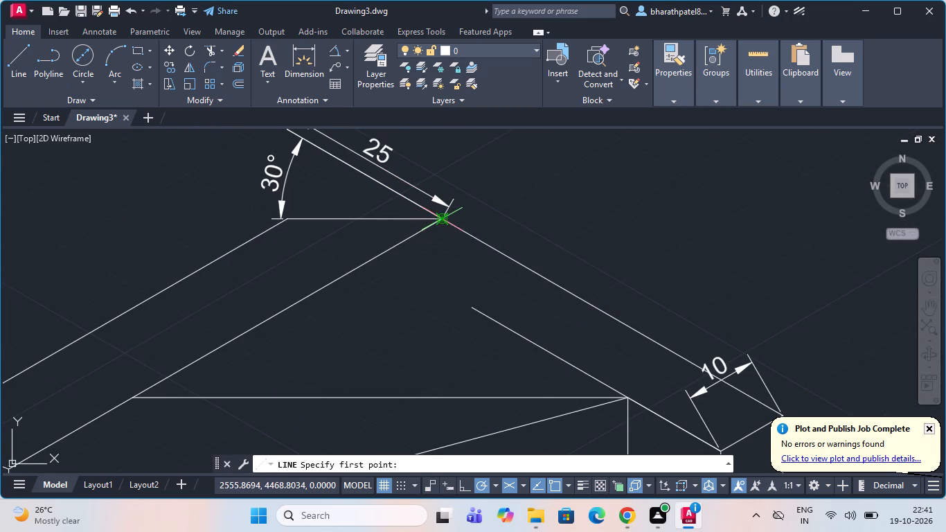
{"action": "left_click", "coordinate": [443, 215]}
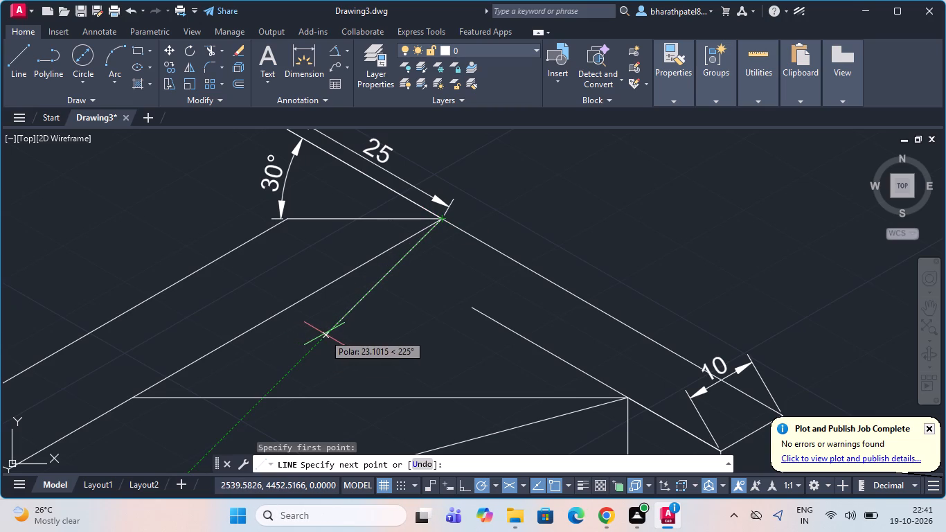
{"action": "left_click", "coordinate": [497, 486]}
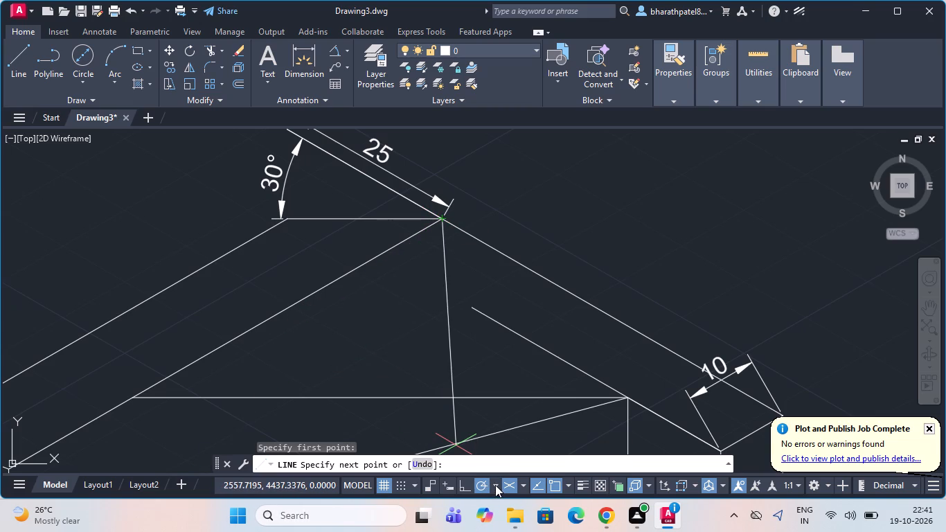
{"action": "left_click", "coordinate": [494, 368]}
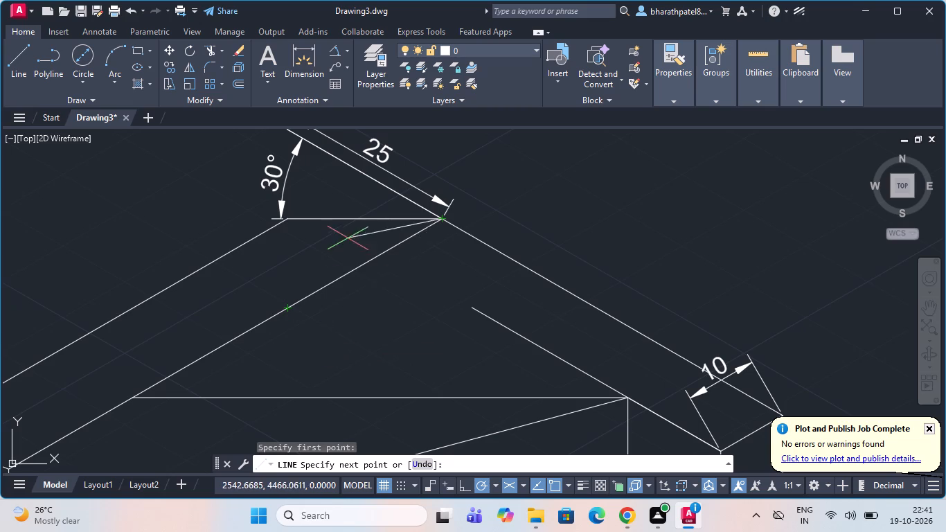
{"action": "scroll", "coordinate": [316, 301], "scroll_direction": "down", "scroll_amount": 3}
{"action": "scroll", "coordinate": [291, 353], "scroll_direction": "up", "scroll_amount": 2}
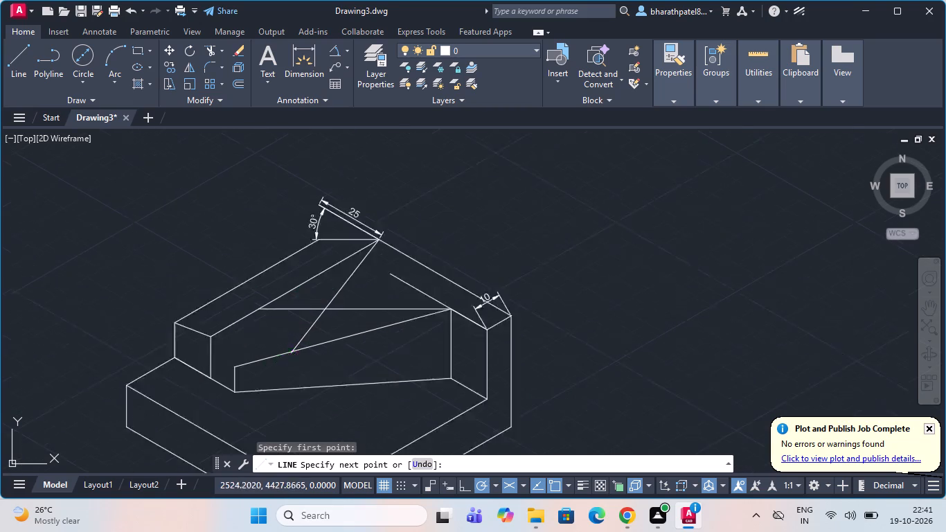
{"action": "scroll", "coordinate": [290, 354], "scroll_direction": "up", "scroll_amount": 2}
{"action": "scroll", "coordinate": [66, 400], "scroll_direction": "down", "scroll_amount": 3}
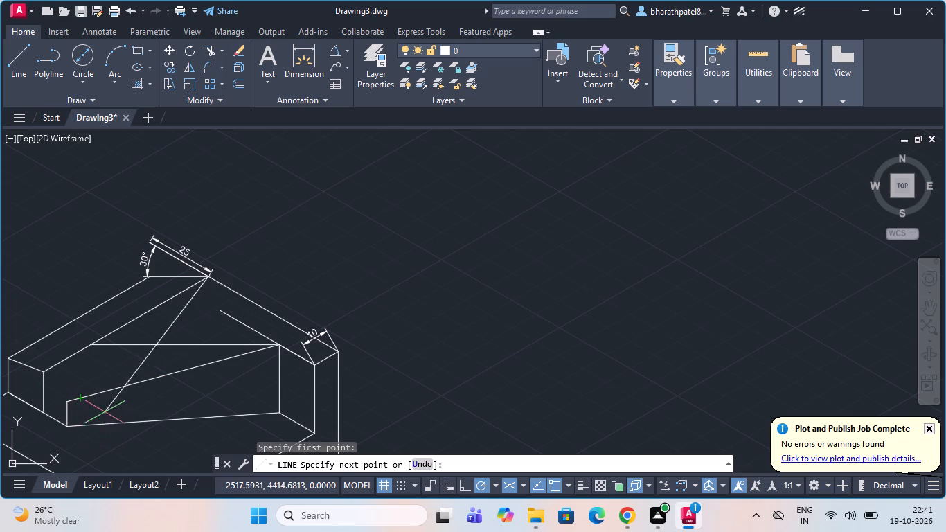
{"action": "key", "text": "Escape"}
Inspect the whole isometric block, including the inner face's remaining lines and the dimensions at the wall's peak and end.
{"action": "scroll", "coordinate": [128, 335], "scroll_direction": "down", "scroll_amount": 2}
{"action": "scroll", "coordinate": [115, 398], "scroll_direction": "up", "scroll_amount": 2}
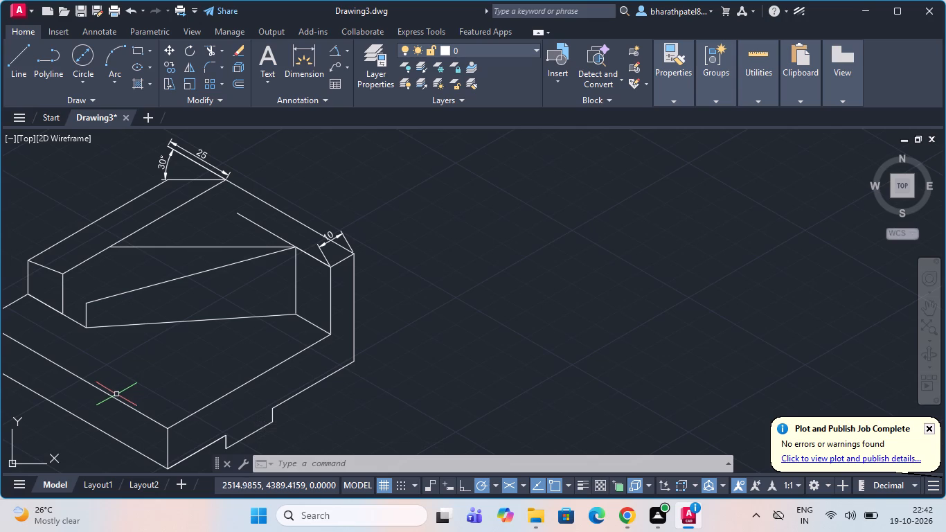
{"action": "scroll", "coordinate": [168, 287], "scroll_direction": "down", "scroll_amount": 1}
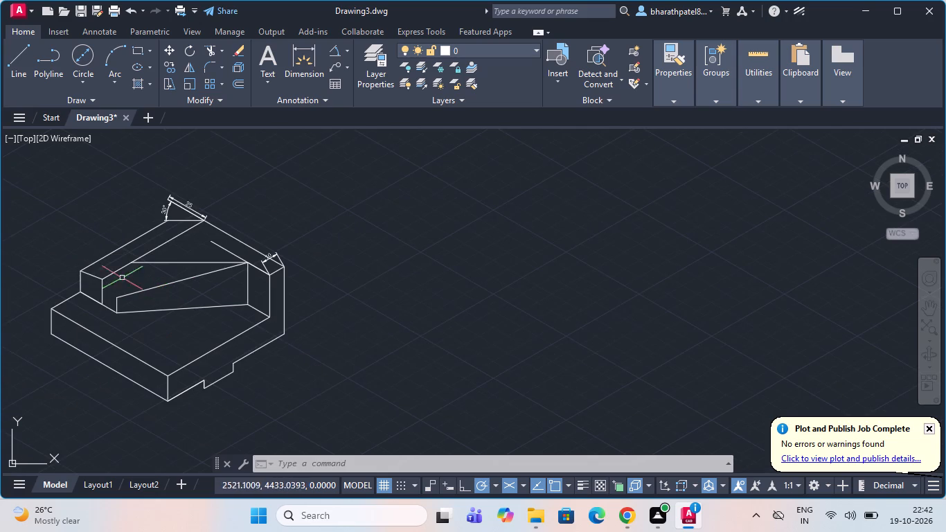
{"action": "scroll", "coordinate": [64, 256], "scroll_direction": "up", "scroll_amount": 1}
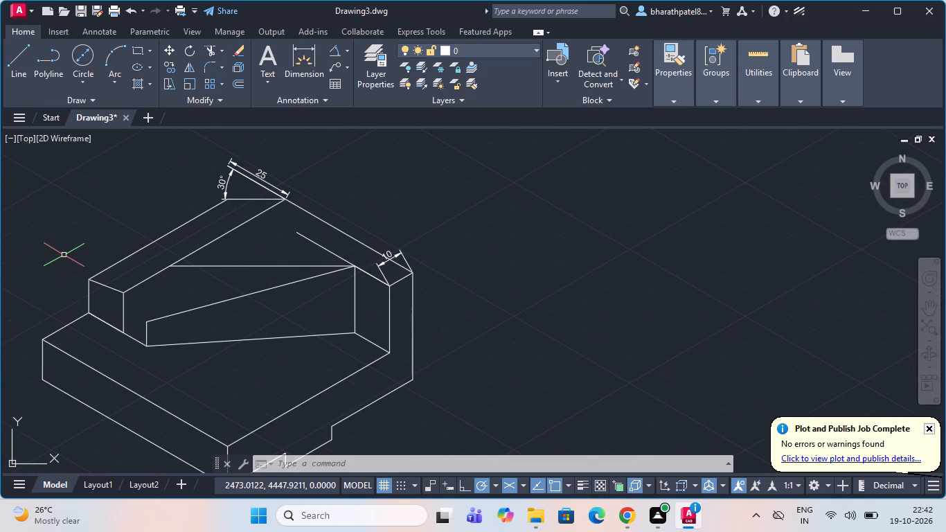
{"action": "scroll", "coordinate": [75, 260], "scroll_direction": "down", "scroll_amount": 2}
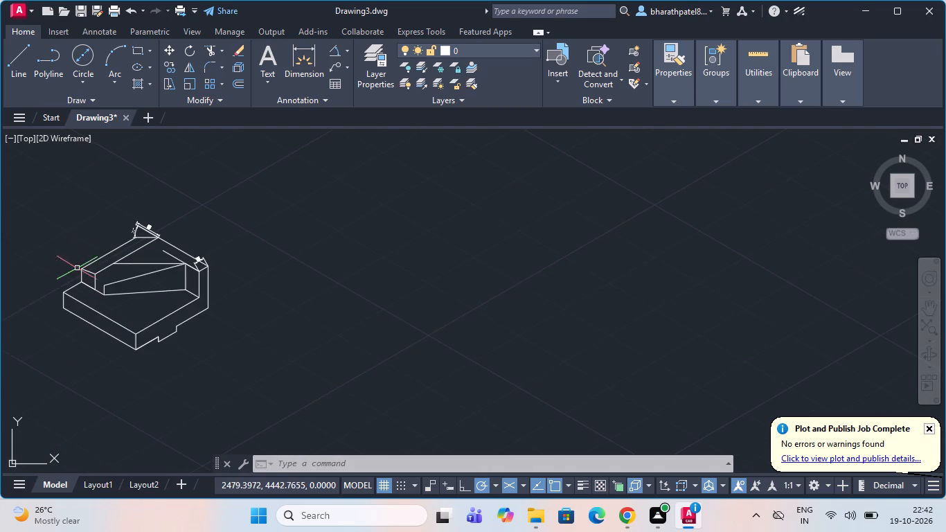
{"action": "scroll", "coordinate": [203, 299], "scroll_direction": "down", "scroll_amount": 2}
{"action": "scroll", "coordinate": [132, 310], "scroll_direction": "up", "scroll_amount": 2}
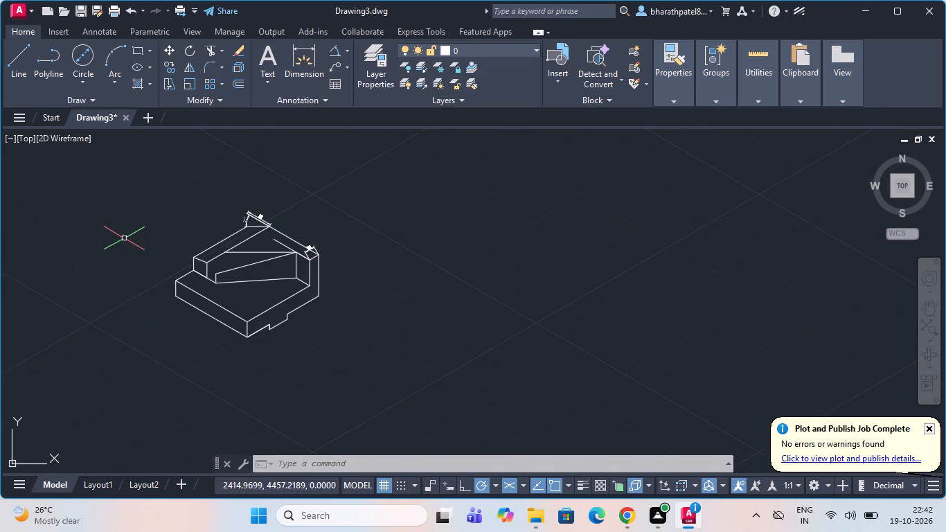
{"action": "scroll", "coordinate": [124, 238], "scroll_direction": "up", "scroll_amount": 2}
{"action": "scroll", "coordinate": [123, 238], "scroll_direction": "down", "scroll_amount": 2}
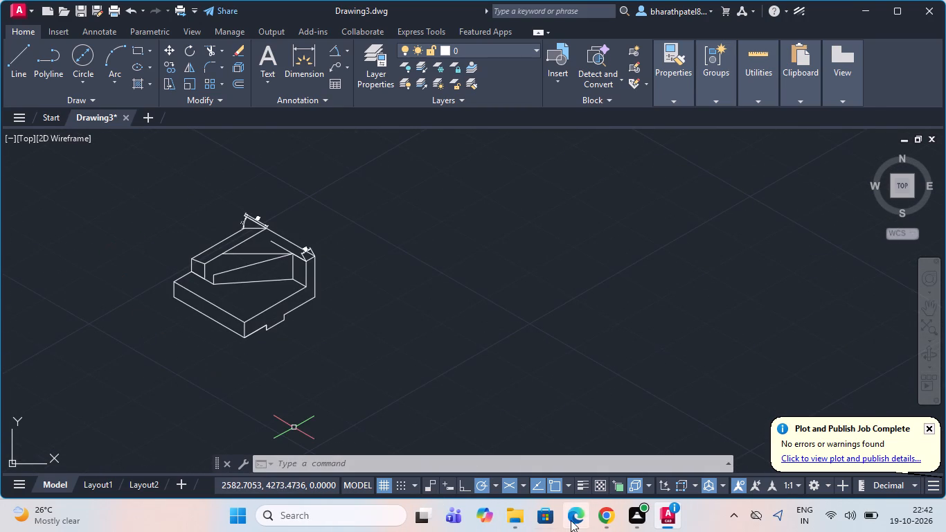
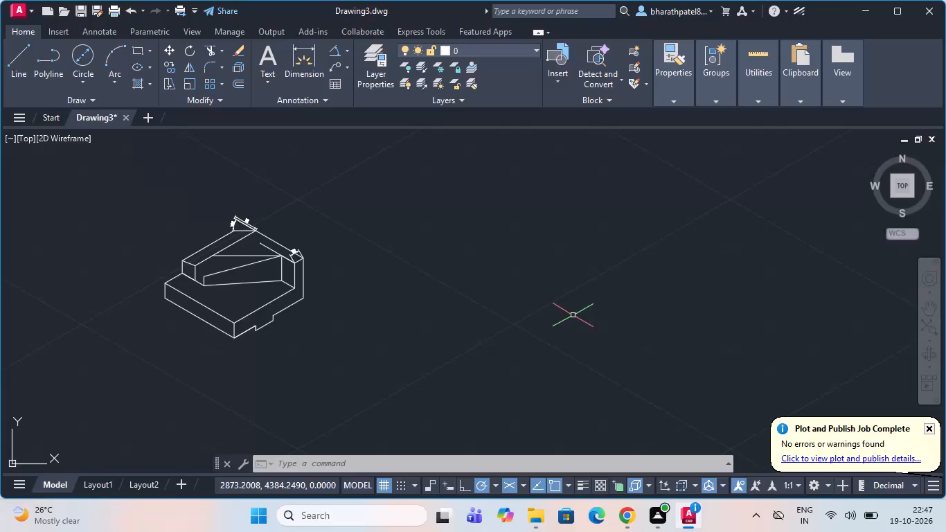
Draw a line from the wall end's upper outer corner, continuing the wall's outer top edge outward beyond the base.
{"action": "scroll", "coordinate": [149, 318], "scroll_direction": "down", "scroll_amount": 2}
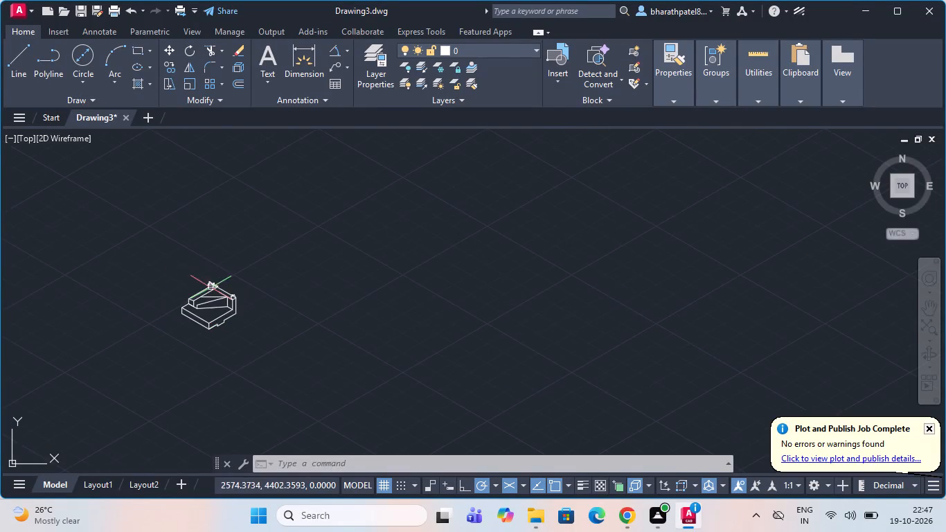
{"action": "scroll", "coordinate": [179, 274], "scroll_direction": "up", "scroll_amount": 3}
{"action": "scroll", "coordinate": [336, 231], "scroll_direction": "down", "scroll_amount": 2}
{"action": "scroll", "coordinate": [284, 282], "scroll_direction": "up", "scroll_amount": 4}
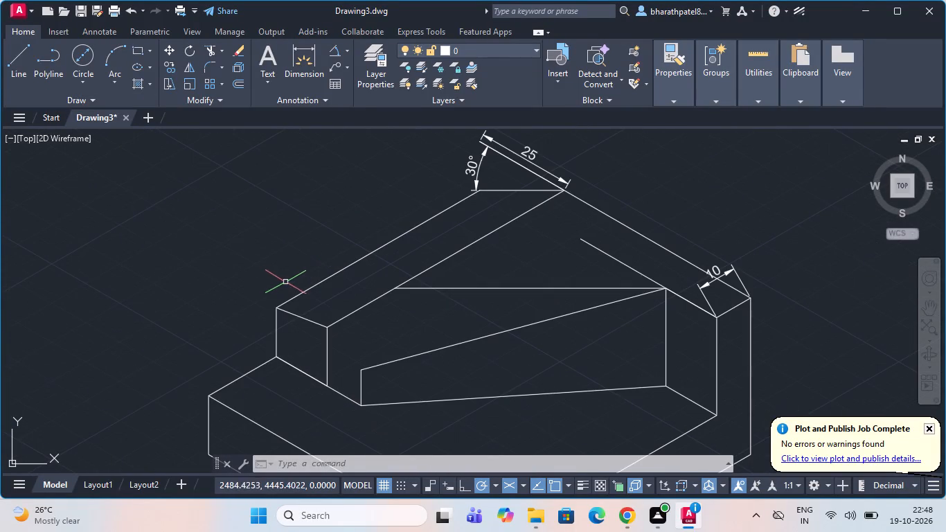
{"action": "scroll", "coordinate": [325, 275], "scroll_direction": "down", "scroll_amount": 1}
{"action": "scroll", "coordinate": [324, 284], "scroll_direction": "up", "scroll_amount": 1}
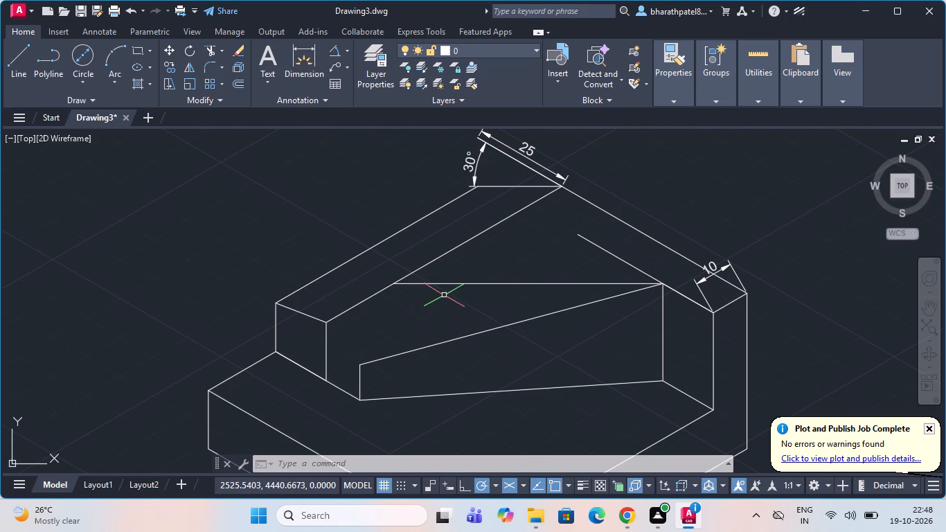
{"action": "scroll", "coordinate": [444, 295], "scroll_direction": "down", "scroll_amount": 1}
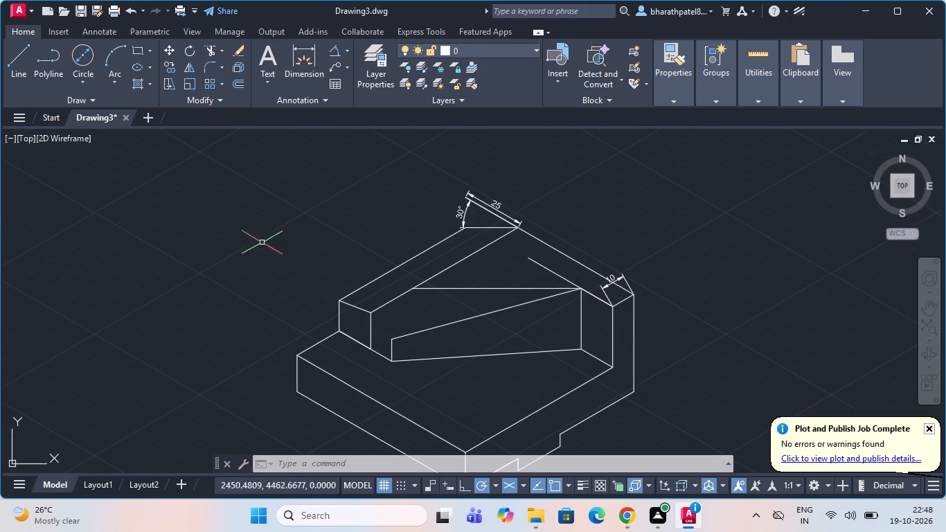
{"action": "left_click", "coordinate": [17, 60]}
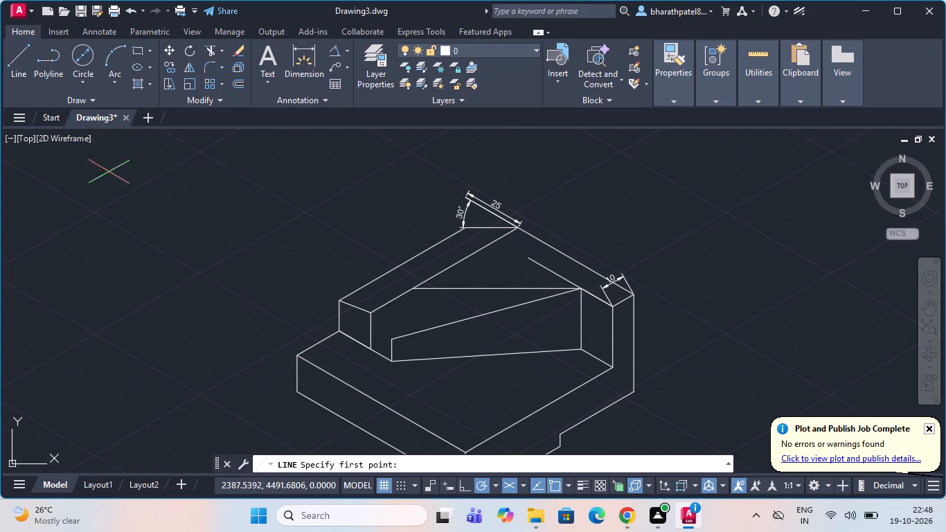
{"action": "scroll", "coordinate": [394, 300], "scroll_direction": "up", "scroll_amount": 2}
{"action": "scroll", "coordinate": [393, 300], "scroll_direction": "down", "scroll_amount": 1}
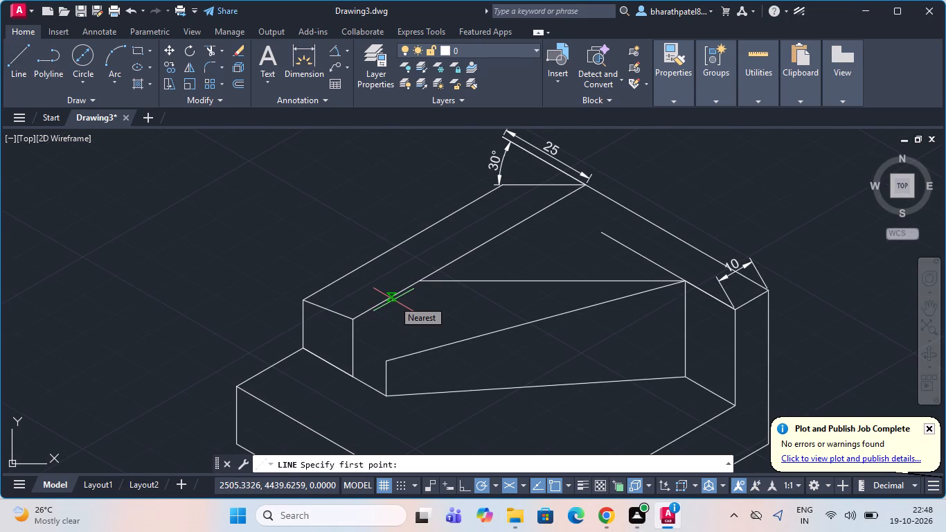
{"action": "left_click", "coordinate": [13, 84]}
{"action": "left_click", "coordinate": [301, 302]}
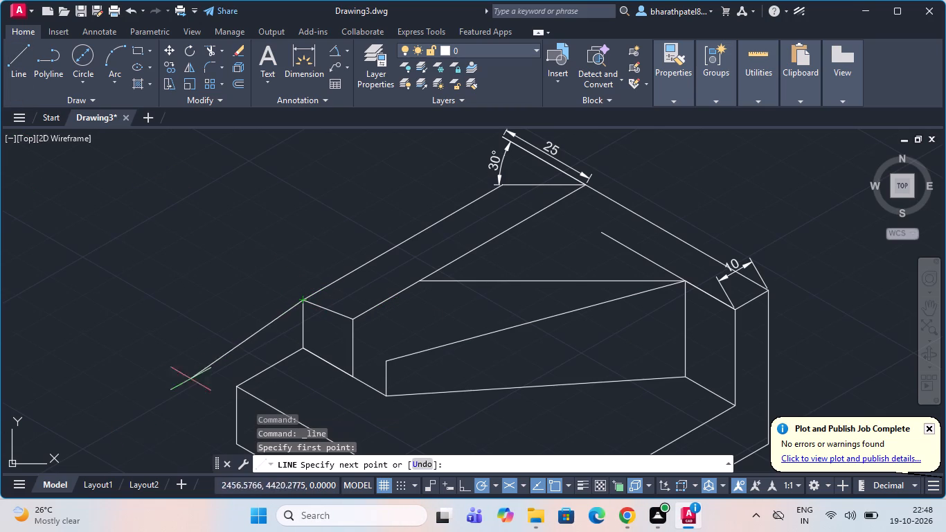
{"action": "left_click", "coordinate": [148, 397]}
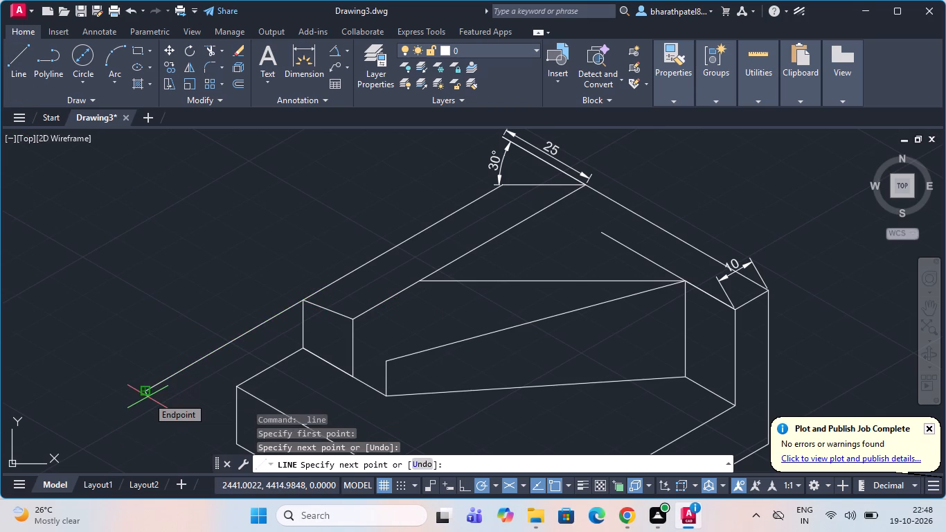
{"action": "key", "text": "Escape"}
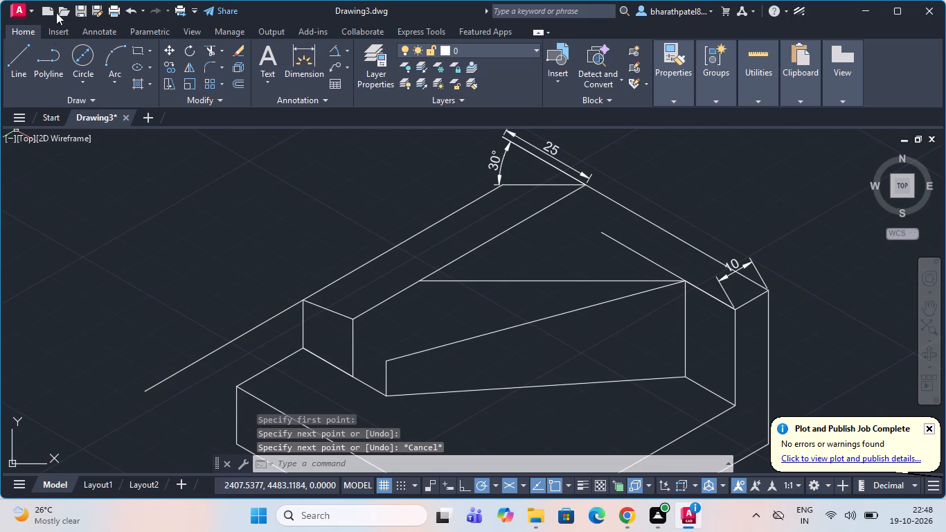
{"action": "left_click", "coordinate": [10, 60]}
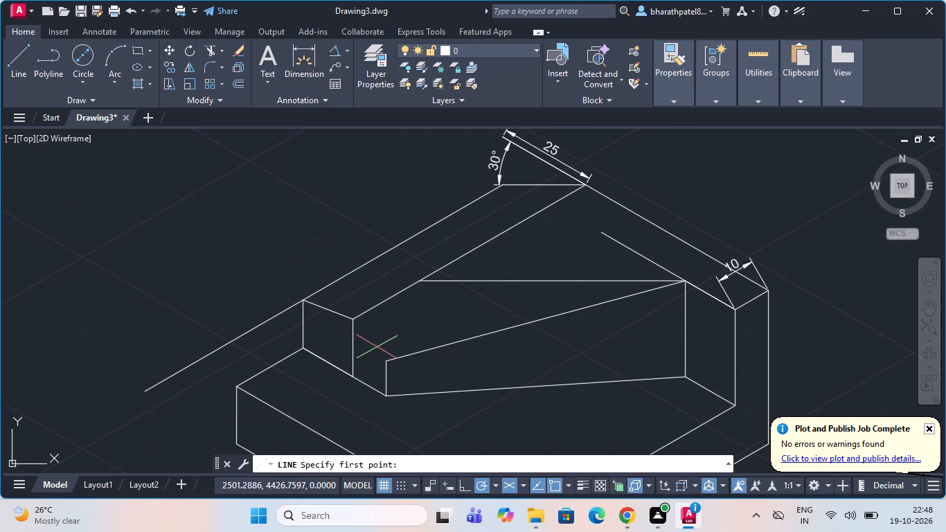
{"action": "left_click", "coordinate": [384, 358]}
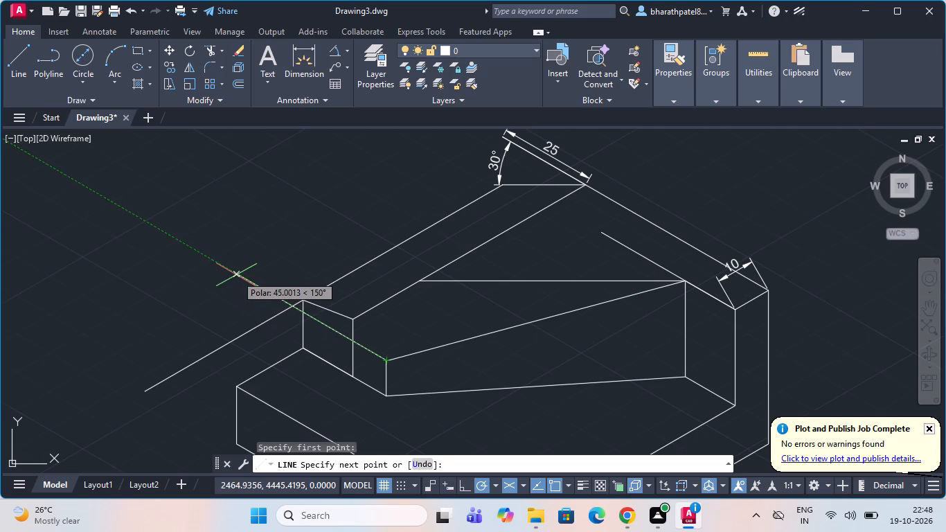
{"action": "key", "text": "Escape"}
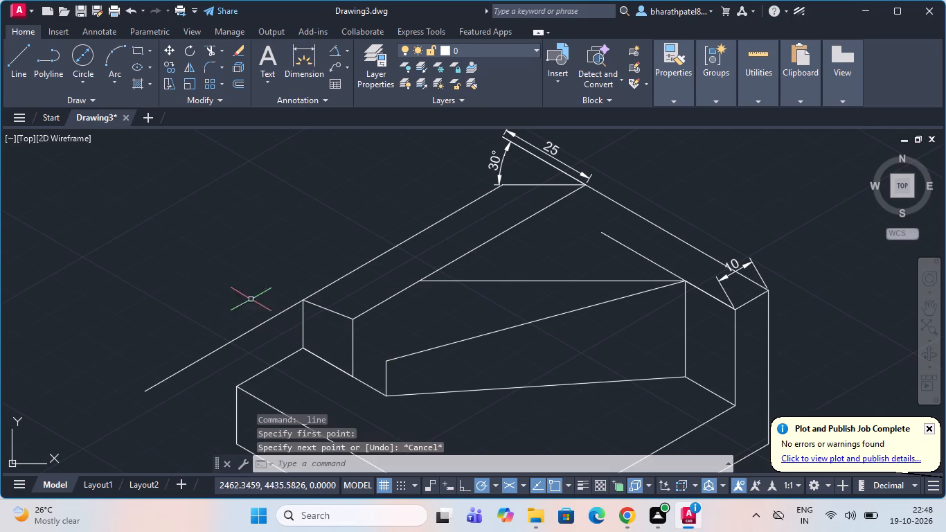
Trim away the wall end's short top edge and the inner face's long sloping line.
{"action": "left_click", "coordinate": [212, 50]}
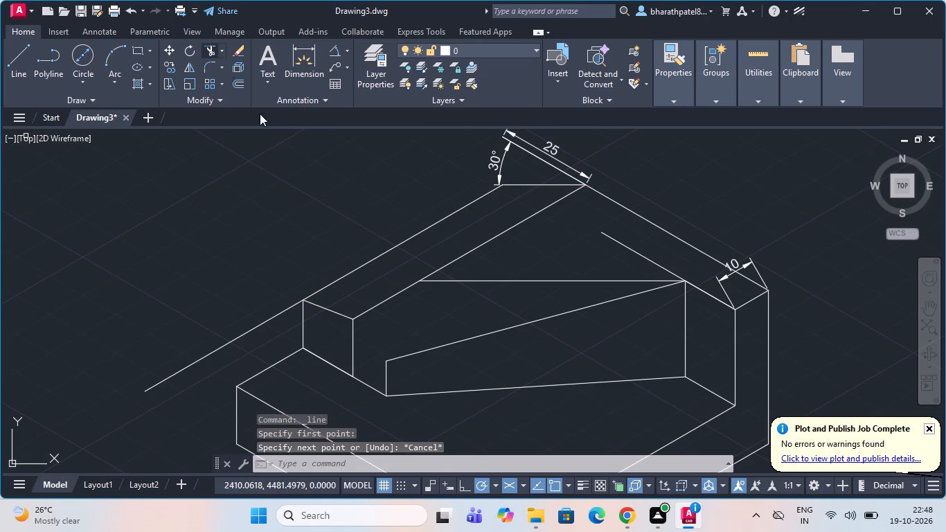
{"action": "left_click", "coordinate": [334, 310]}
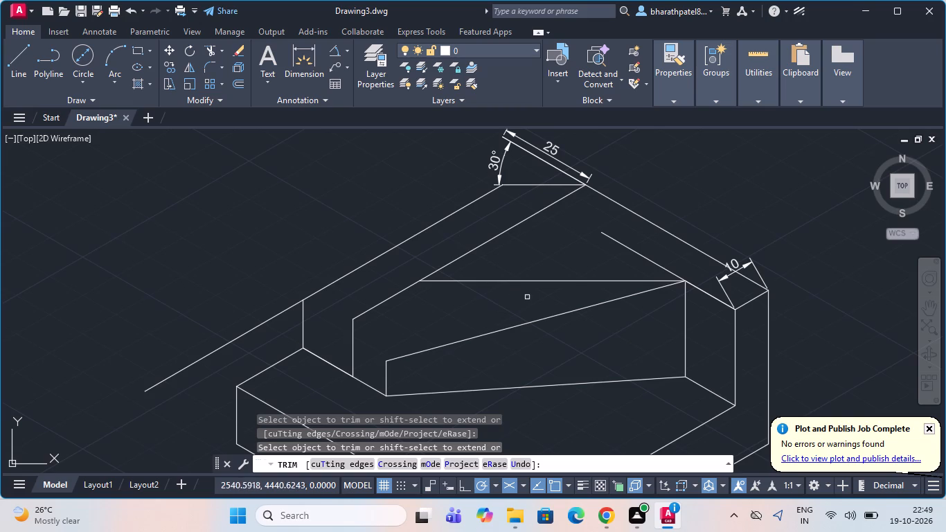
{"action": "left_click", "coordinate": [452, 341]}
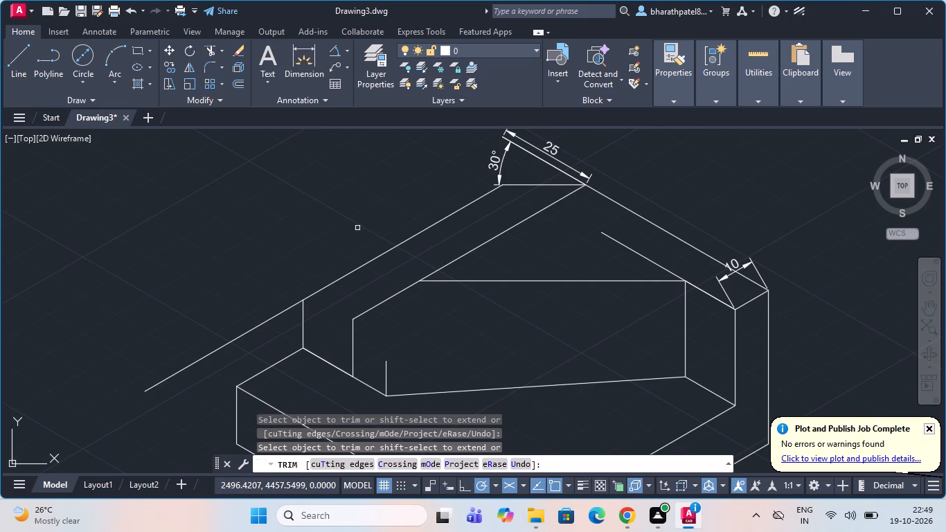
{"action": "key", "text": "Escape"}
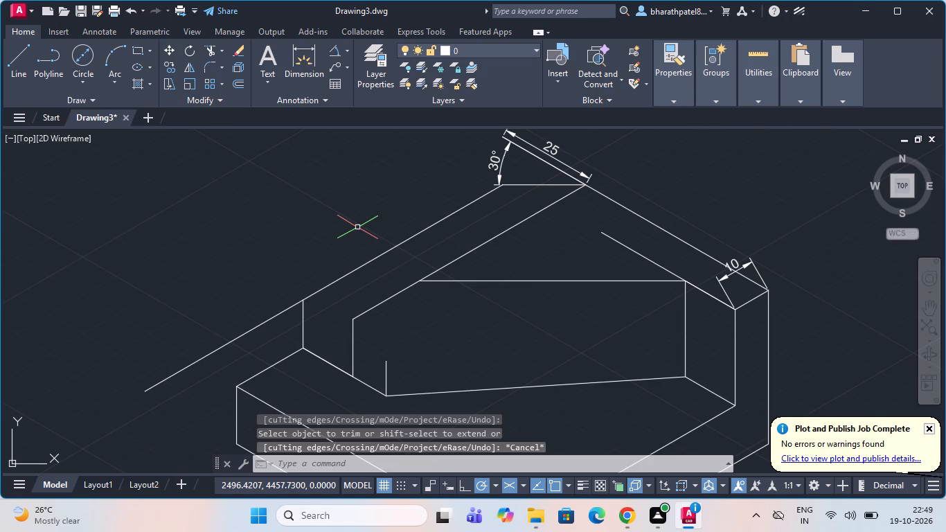
Undo the trims, the added line and the deletion of the overlapping 30° and 45° angular dimensions.
{"action": "key", "text": "ctrl+z"}
{"action": "key", "text": "ctrl+z"}
{"action": "key", "text": "ctrl+z"}
{"action": "key", "text": "ctrl+z"}
{"action": "key", "text": "ctrl+z"}
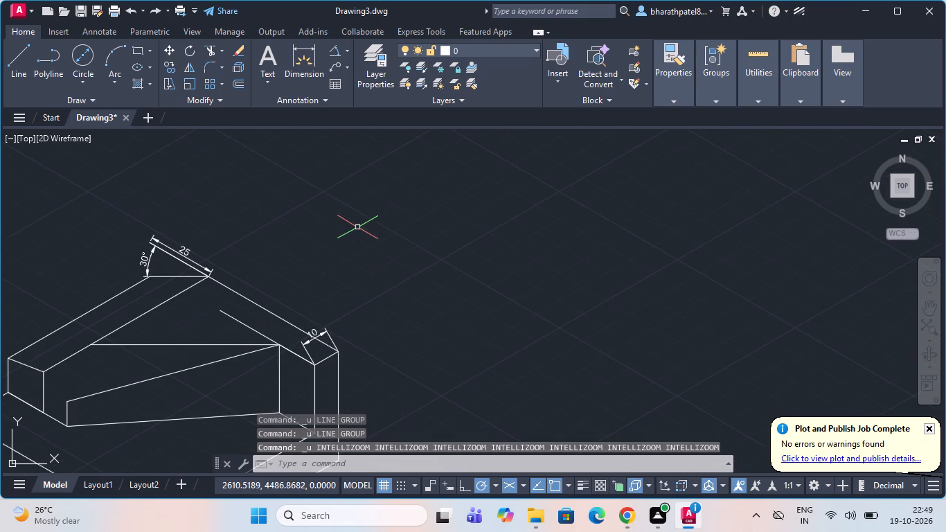
{"action": "key", "text": "ctrl+z"}
{"action": "key", "text": "z"}
{"action": "key", "text": "ctrl+z"}
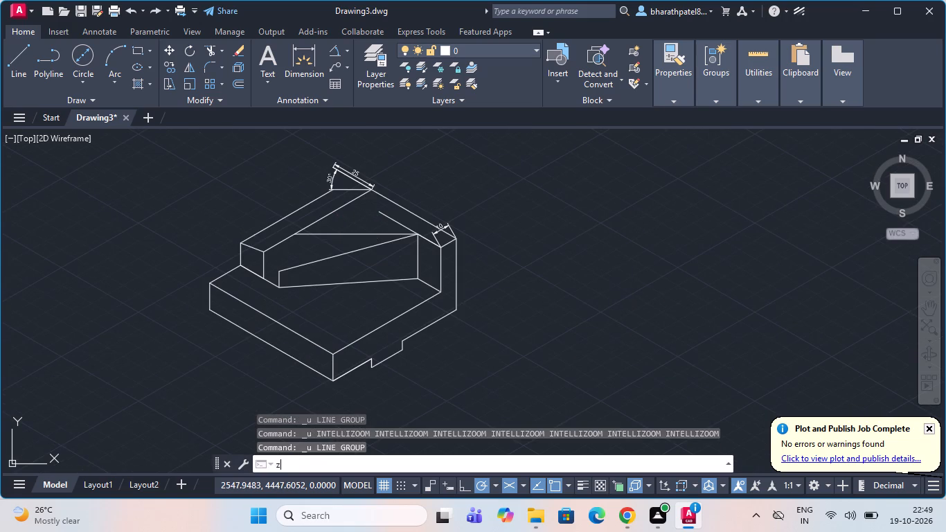
{"action": "key", "text": "ctrl+z"}
{"action": "key", "text": "ctrl+z"}
{"action": "key", "text": "ctrl+z"}
Measure the height of the inner face's vertical edge near the 10-wide wall end with a linear dimension.
{"action": "scroll", "coordinate": [366, 256], "scroll_direction": "down", "scroll_amount": 3}
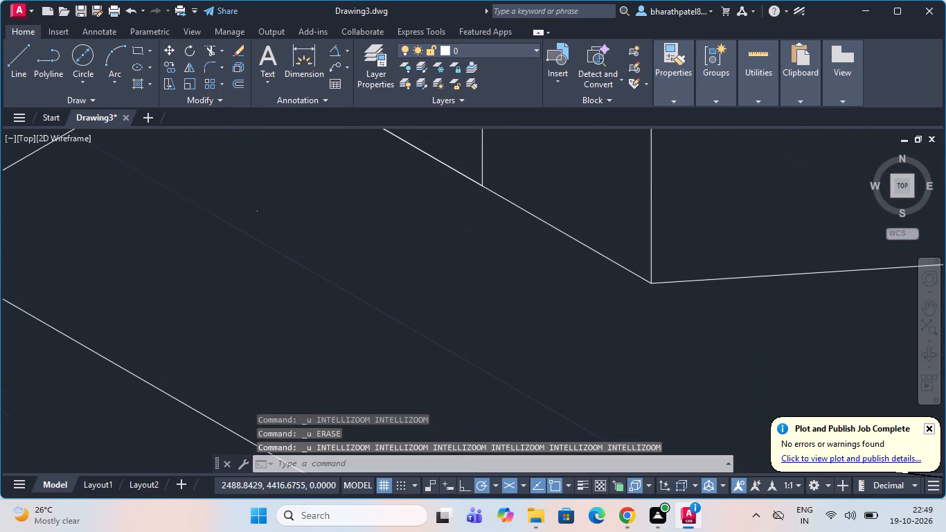
{"action": "scroll", "coordinate": [397, 286], "scroll_direction": "down", "scroll_amount": 2}
{"action": "scroll", "coordinate": [444, 215], "scroll_direction": "up", "scroll_amount": 1}
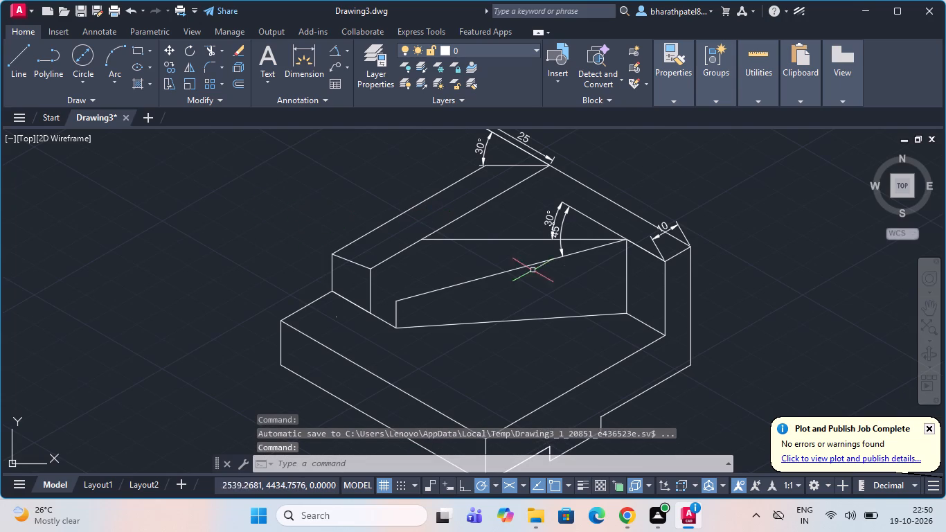
{"action": "scroll", "coordinate": [547, 281], "scroll_direction": "down", "scroll_amount": 1}
{"action": "scroll", "coordinate": [643, 311], "scroll_direction": "up", "scroll_amount": 3}
{"action": "scroll", "coordinate": [418, 193], "scroll_direction": "down", "scroll_amount": 3}
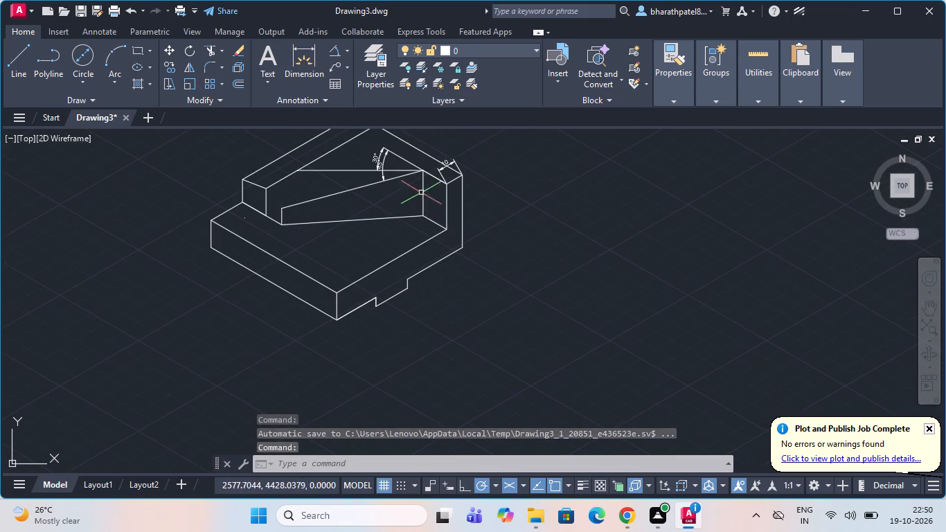
{"action": "scroll", "coordinate": [423, 141], "scroll_direction": "up", "scroll_amount": 2}
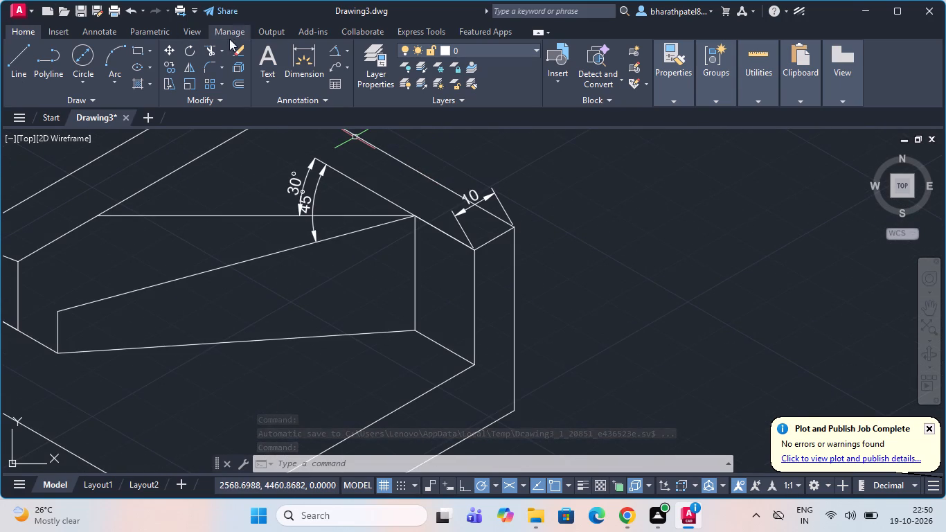
{"action": "left_click", "coordinate": [343, 48]}
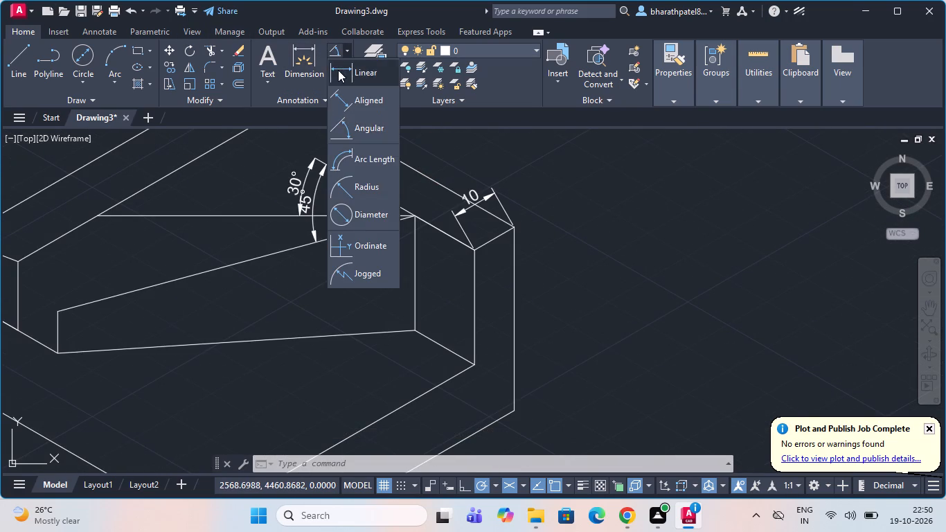
{"action": "left_click", "coordinate": [338, 70]}
{"action": "left_click", "coordinate": [413, 333]}
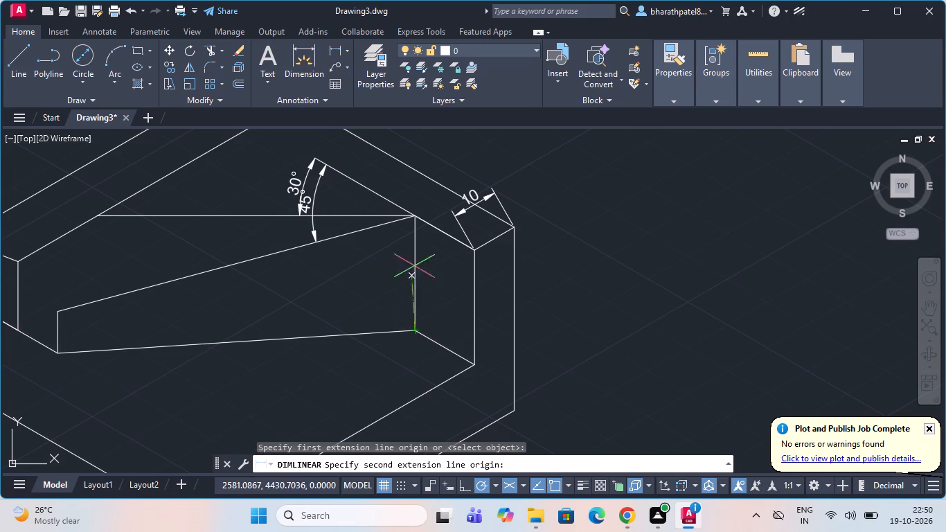
{"action": "left_click", "coordinate": [416, 215]}
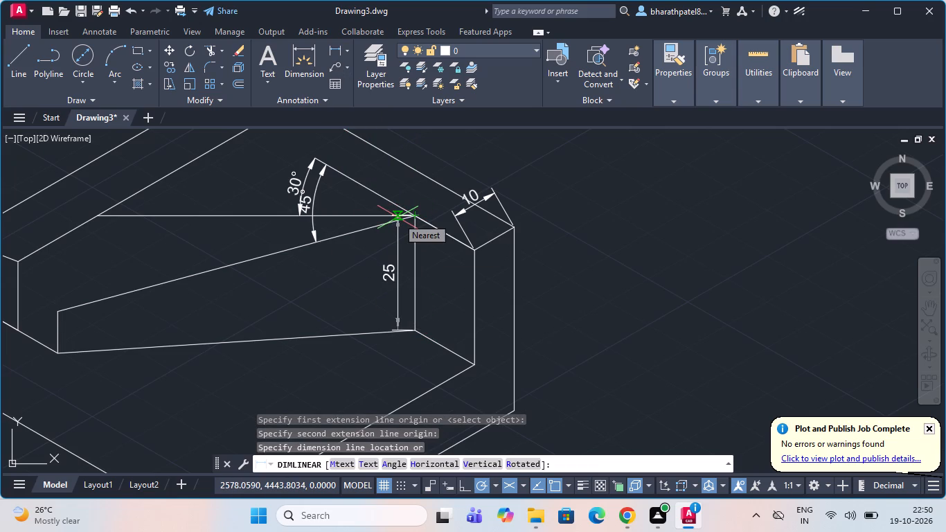
{"action": "key", "text": "Escape"}
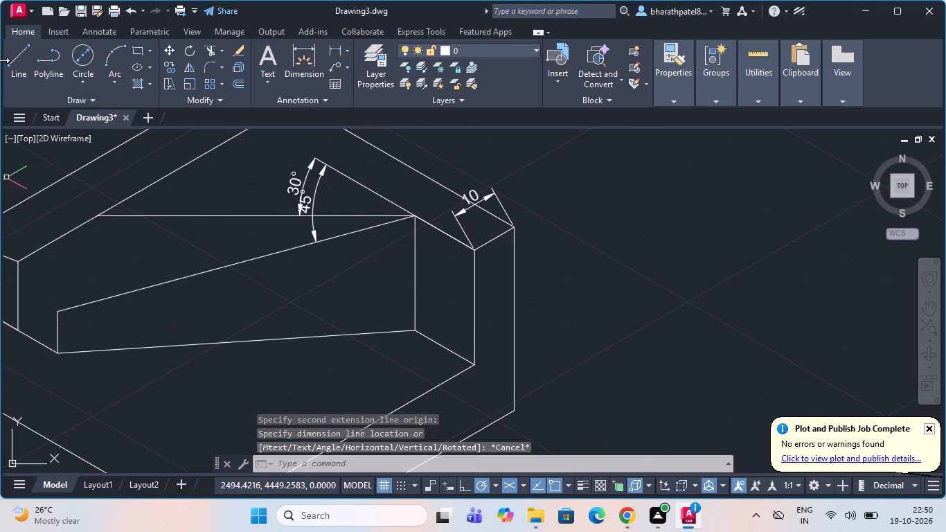
Draw a 25-long vertical line up from the inner face's far lower corner and join it to the opposite upper corner.
{"action": "left_click", "coordinate": [11, 59]}
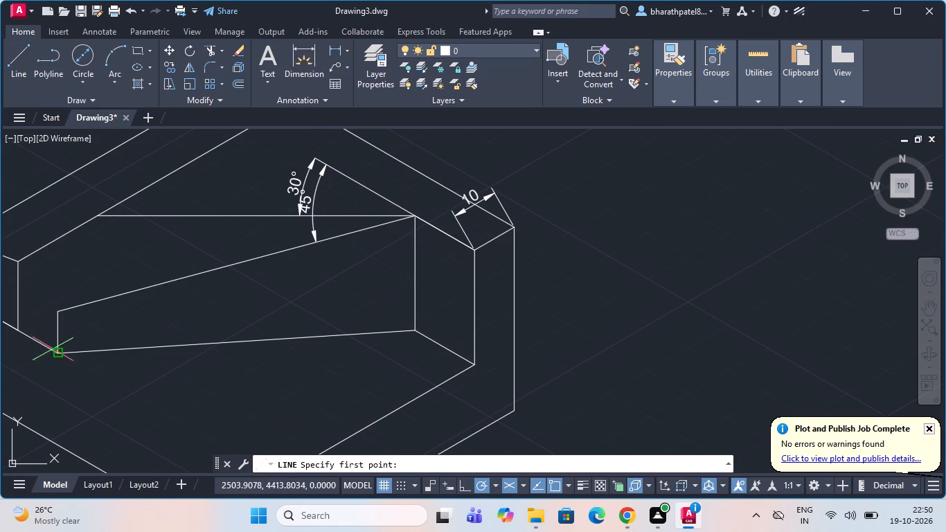
{"action": "left_click_drag", "start_coordinate": [58, 353], "coordinate": [60, 323]}
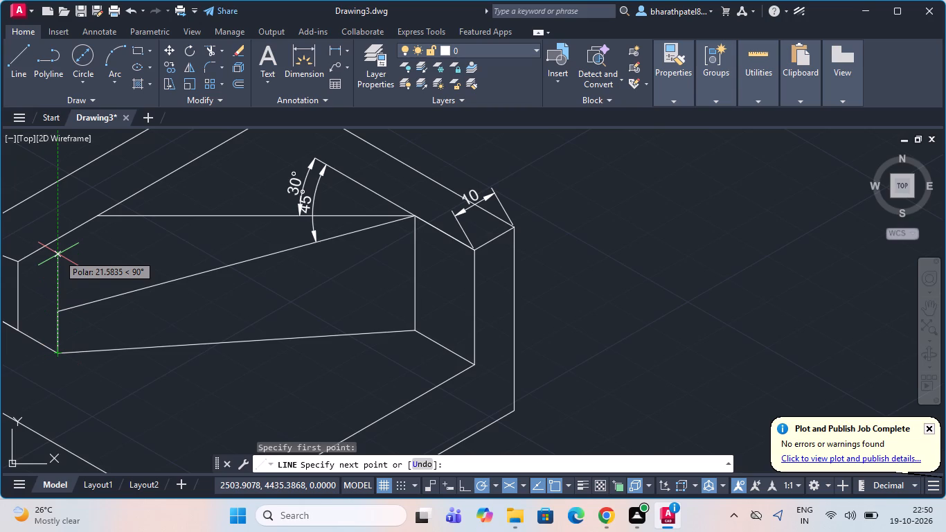
{"action": "key", "text": "2"}
{"action": "key", "text": "5"}
{"action": "key", "text": "Return"}
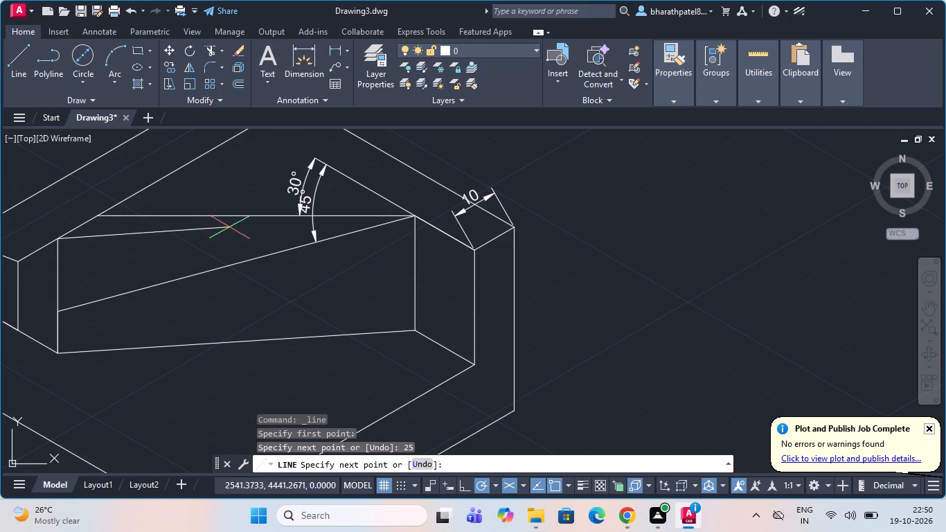
{"action": "scroll", "coordinate": [396, 223], "scroll_direction": "up", "scroll_amount": 4}
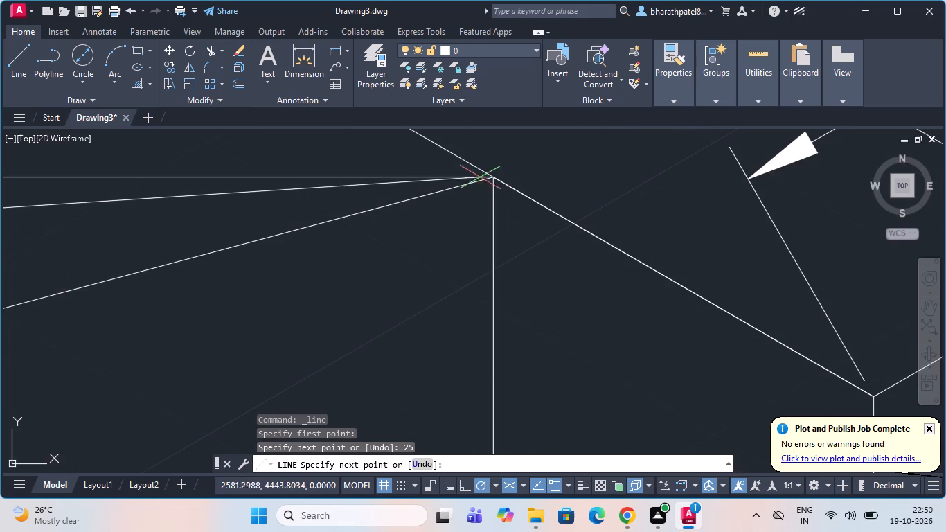
{"action": "left_click", "coordinate": [490, 175]}
{"action": "scroll", "coordinate": [490, 179], "scroll_direction": "down", "scroll_amount": 5}
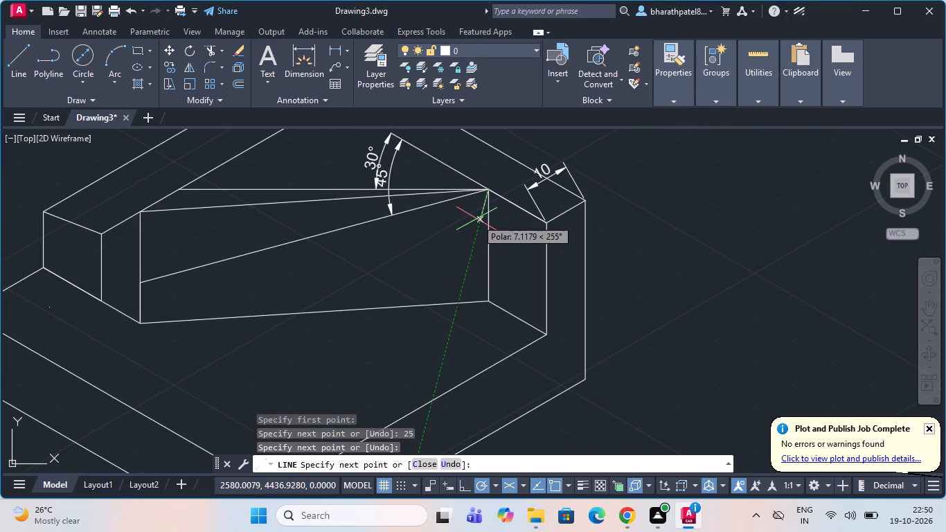
{"action": "key", "text": "Escape"}
Delete the 45° angular dimension at the inner face's upper corner.
{"action": "scroll", "coordinate": [290, 222], "scroll_direction": "down", "scroll_amount": 1}
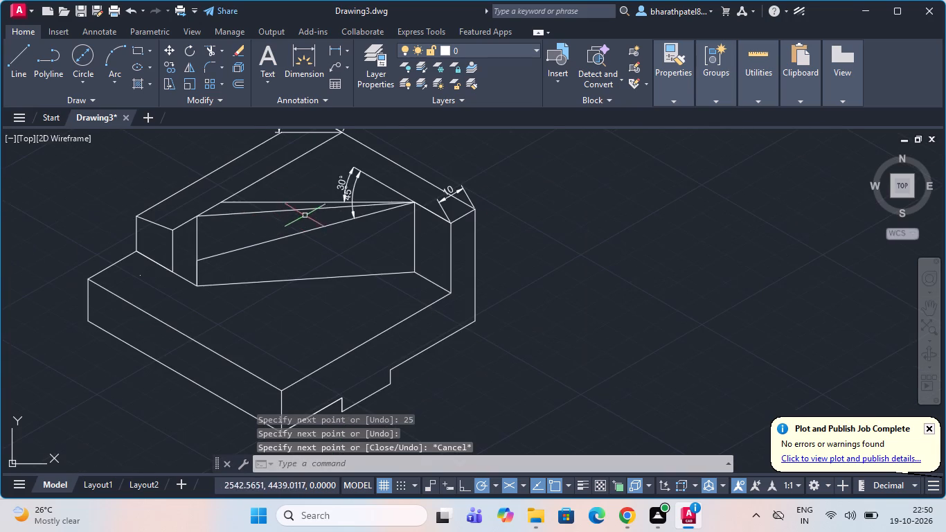
{"action": "scroll", "coordinate": [334, 181], "scroll_direction": "up", "scroll_amount": 3}
{"action": "left_click", "coordinate": [400, 210]}
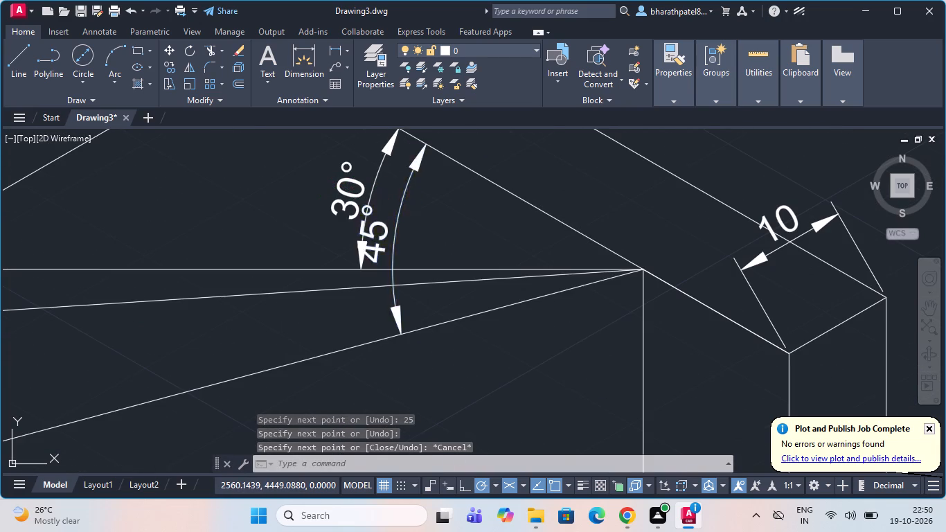
{"action": "key", "text": "Delete"}
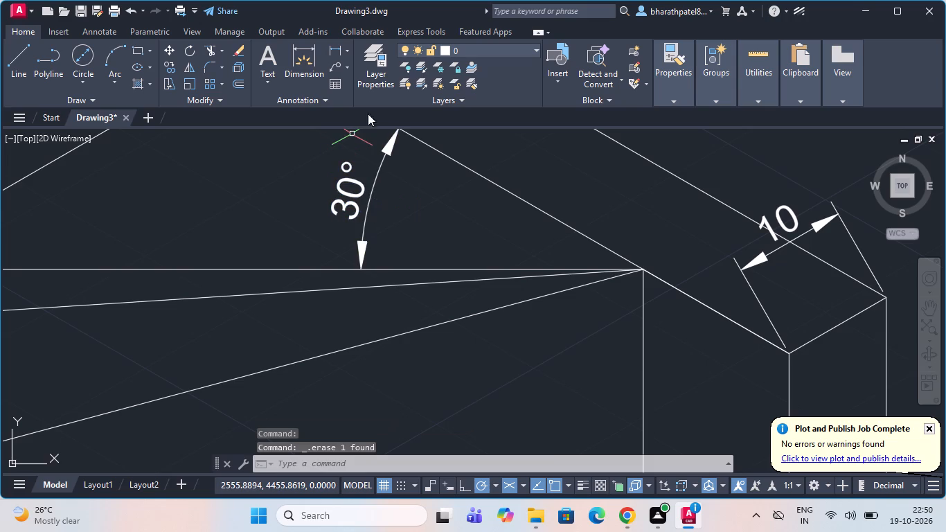
Check the angle between the inner face's gently sloping top line and the wall's top edge with an angular dimension.
{"action": "left_click", "coordinate": [344, 53]}
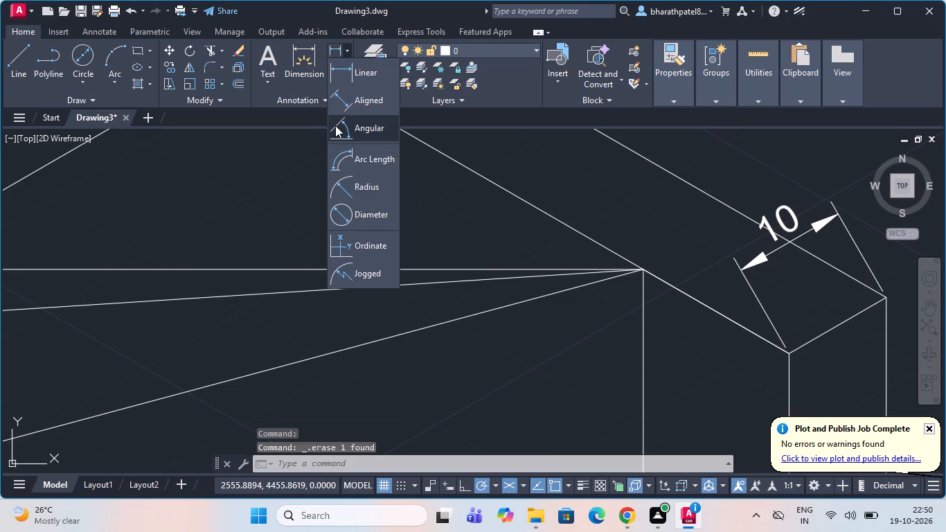
{"action": "left_click", "coordinate": [335, 125]}
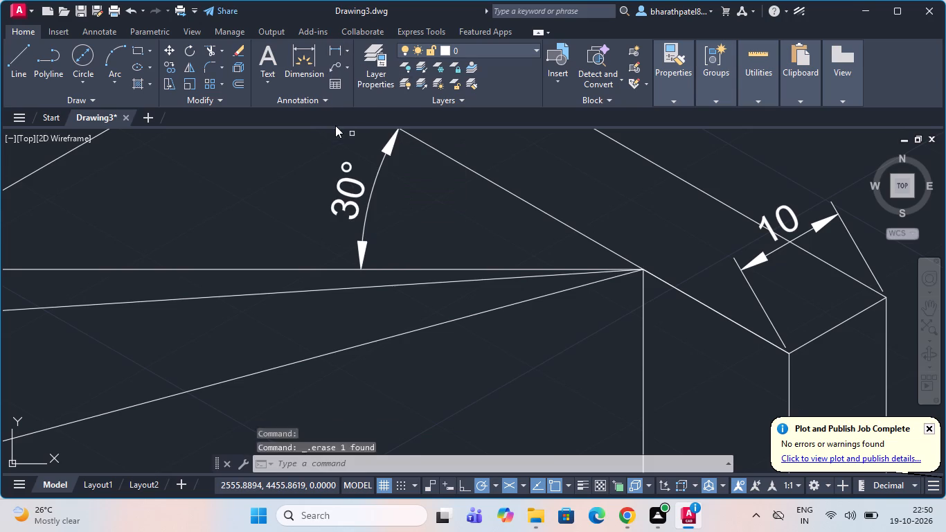
{"action": "left_click", "coordinate": [245, 294]}
{"action": "scroll", "coordinate": [245, 294], "scroll_direction": "down", "scroll_amount": 2}
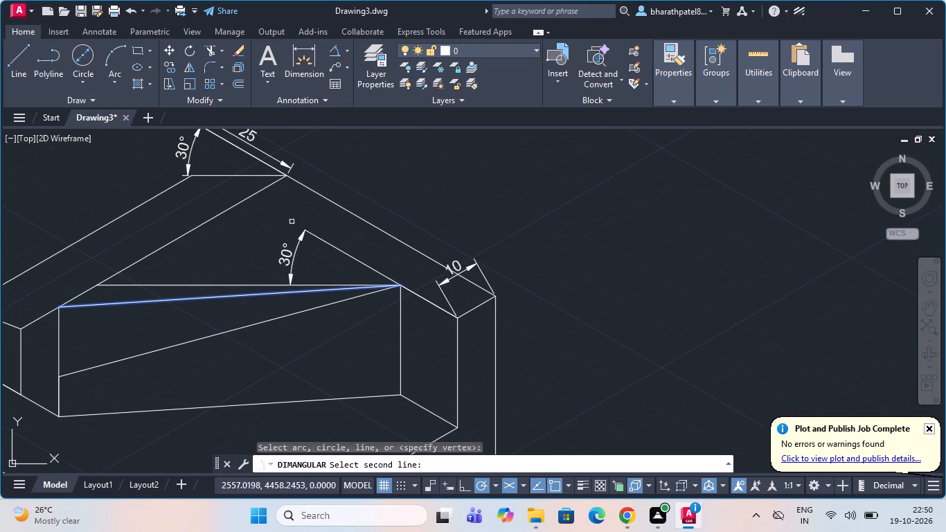
{"action": "left_click", "coordinate": [323, 242]}
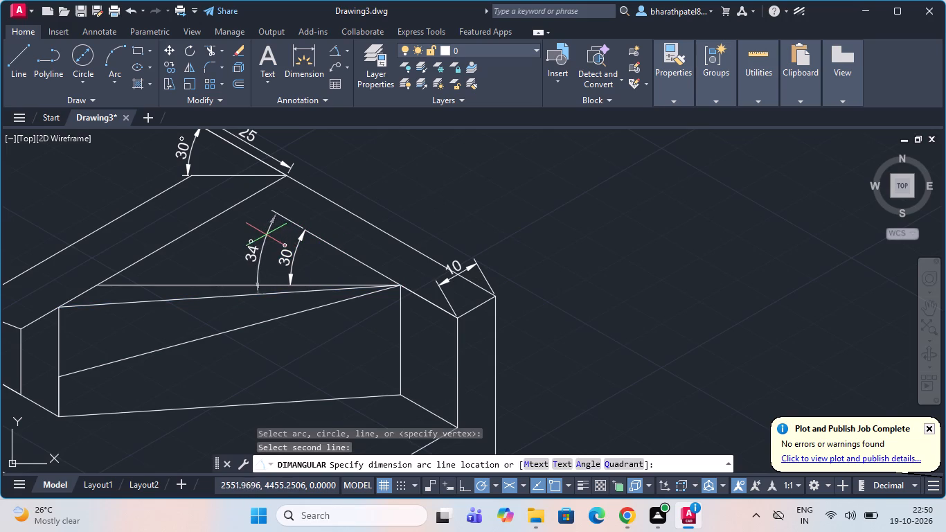
{"action": "scroll", "coordinate": [256, 235], "scroll_direction": "up", "scroll_amount": 1}
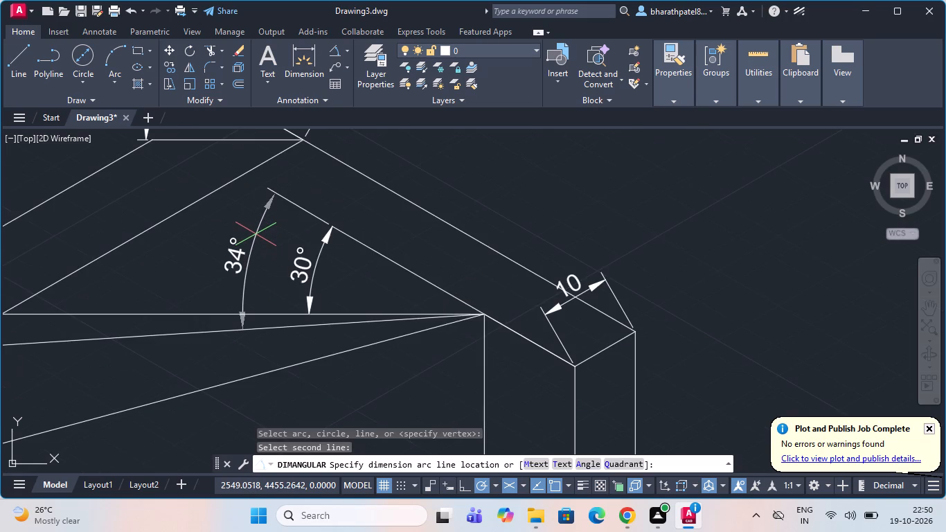
{"action": "key", "text": "Escape"}
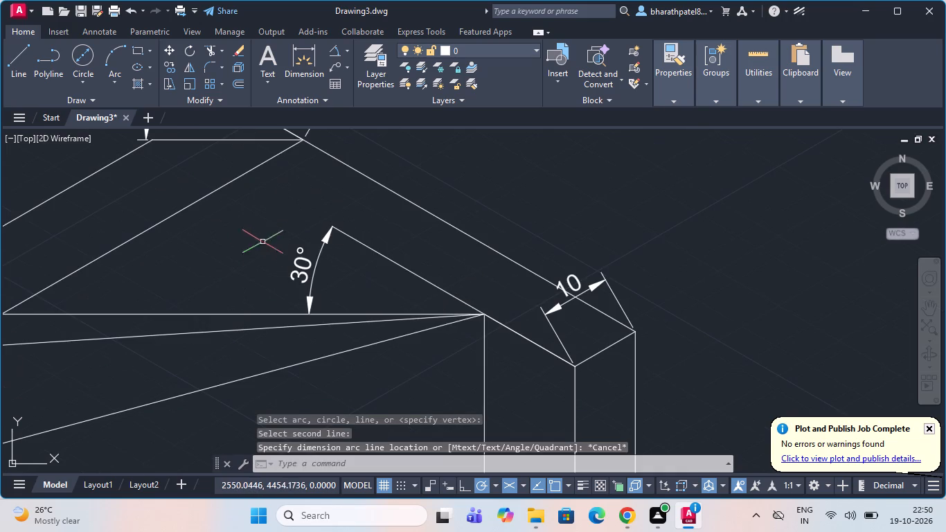
Delete the gently sloping line joining the inner face's two upper corners.
{"action": "scroll", "coordinate": [371, 323], "scroll_direction": "down", "scroll_amount": 1}
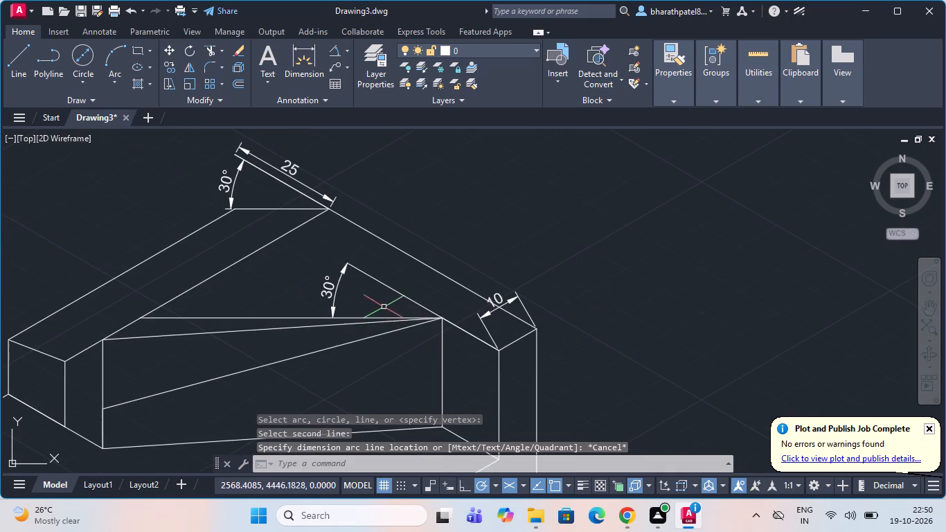
{"action": "scroll", "coordinate": [386, 291], "scroll_direction": "down", "scroll_amount": 1}
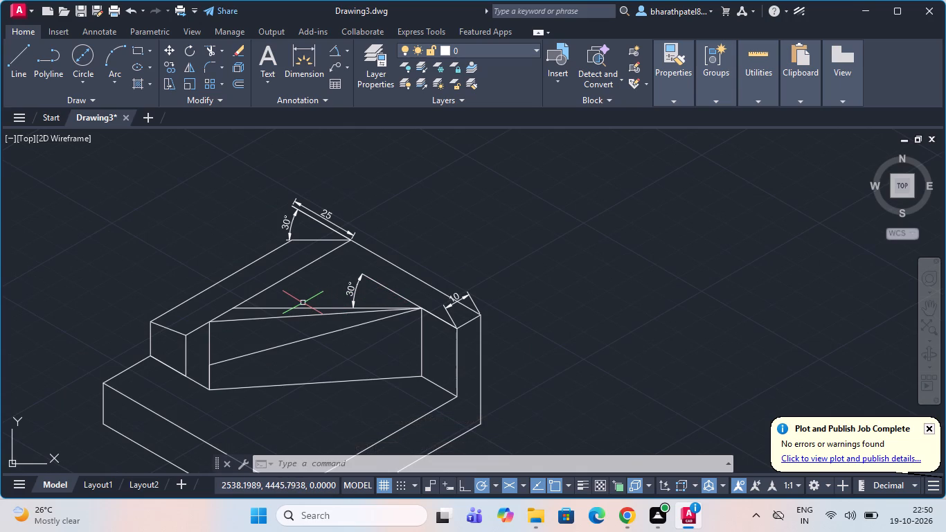
{"action": "scroll", "coordinate": [303, 303], "scroll_direction": "down", "scroll_amount": 1}
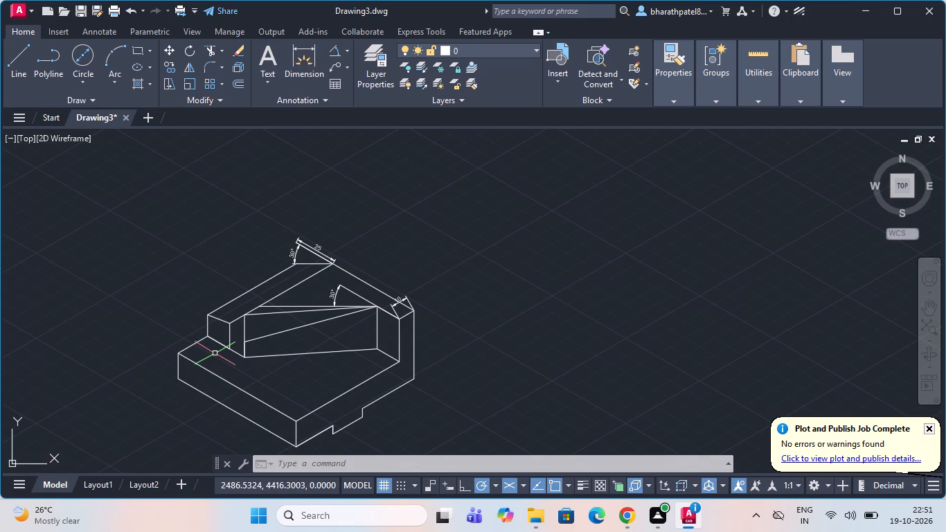
{"action": "left_click", "coordinate": [302, 311]}
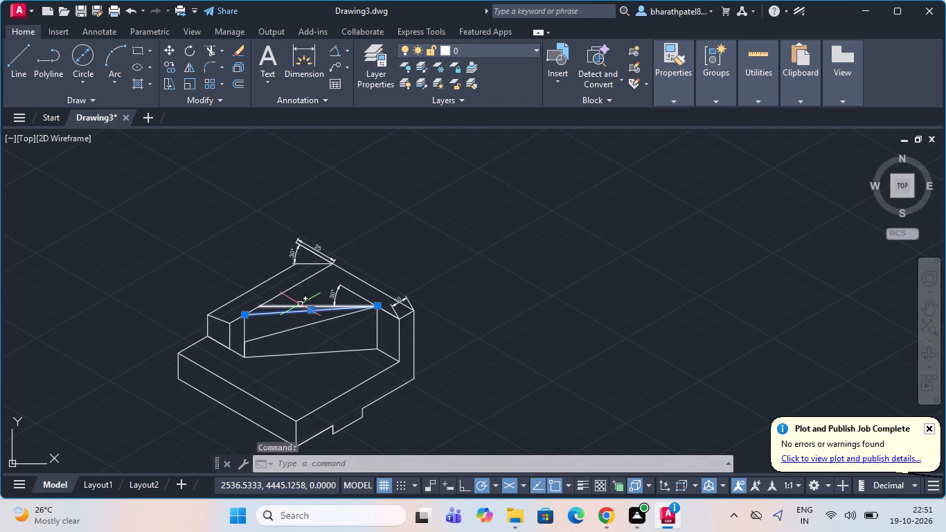
{"action": "key", "text": "Delete"}
Examine the whole block and the remaining lines of its inner face.
{"action": "scroll", "coordinate": [296, 307], "scroll_direction": "down", "scroll_amount": 1}
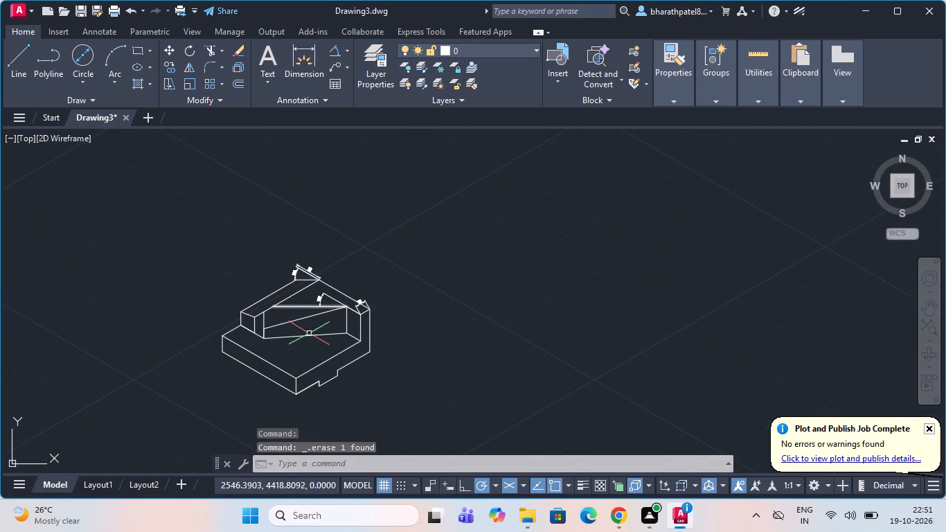
{"action": "scroll", "coordinate": [310, 335], "scroll_direction": "up", "scroll_amount": 2}
{"action": "scroll", "coordinate": [308, 332], "scroll_direction": "down", "scroll_amount": 1}
{"action": "scroll", "coordinate": [245, 219], "scroll_direction": "up", "scroll_amount": 1}
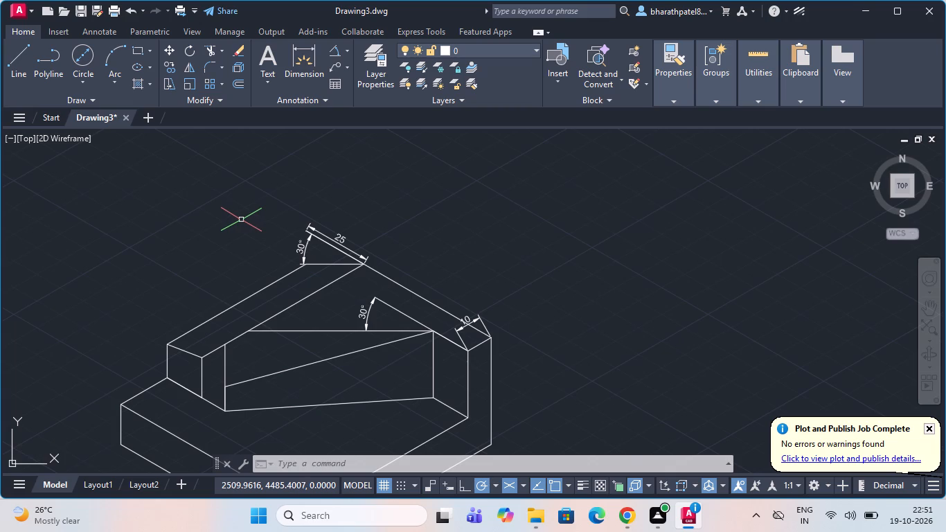
{"action": "scroll", "coordinate": [257, 245], "scroll_direction": "down", "scroll_amount": 1}
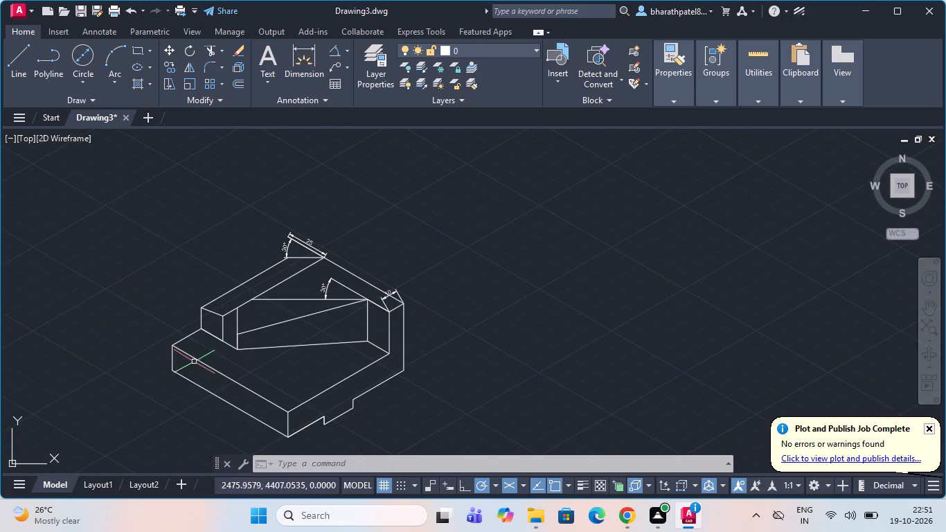
{"action": "scroll", "coordinate": [238, 322], "scroll_direction": "down", "scroll_amount": 2}
{"action": "scroll", "coordinate": [215, 342], "scroll_direction": "up", "scroll_amount": 2}
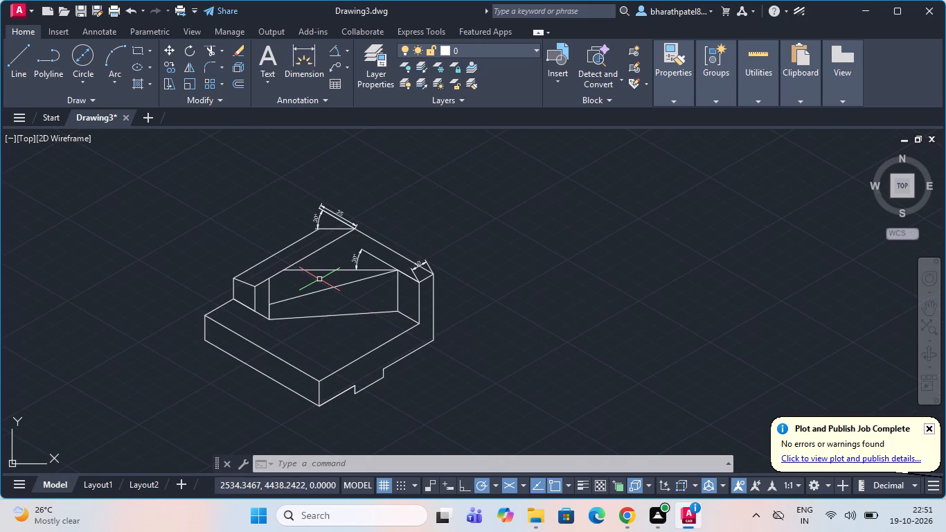
{"action": "scroll", "coordinate": [319, 279], "scroll_direction": "up", "scroll_amount": 1}
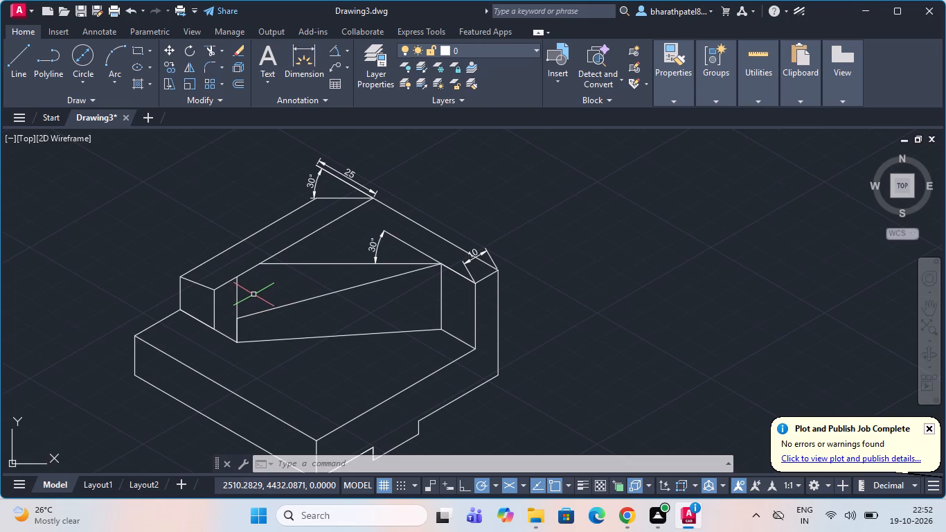
{"action": "scroll", "coordinate": [267, 264], "scroll_direction": "down", "scroll_amount": 1}
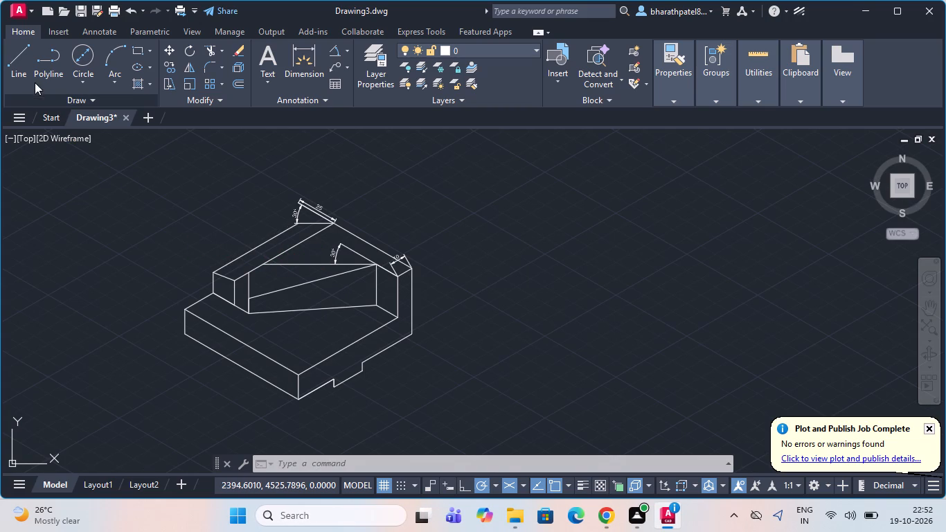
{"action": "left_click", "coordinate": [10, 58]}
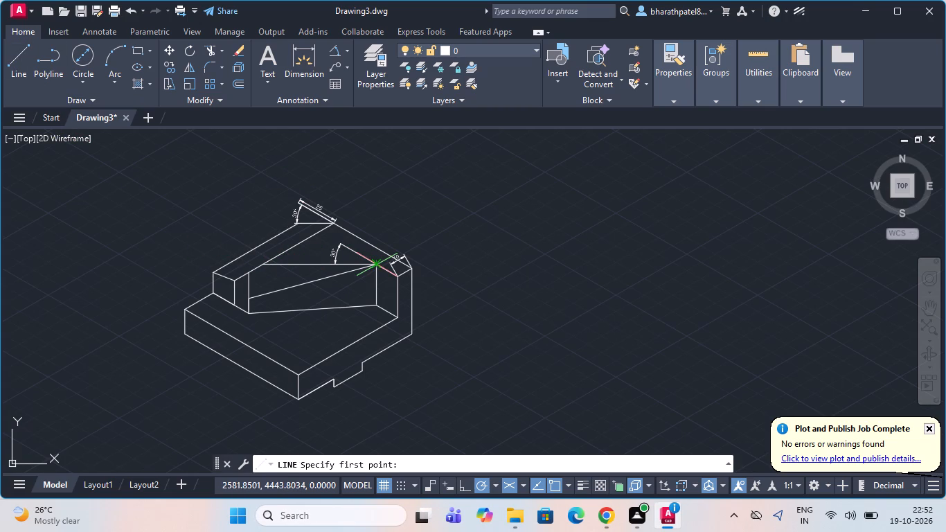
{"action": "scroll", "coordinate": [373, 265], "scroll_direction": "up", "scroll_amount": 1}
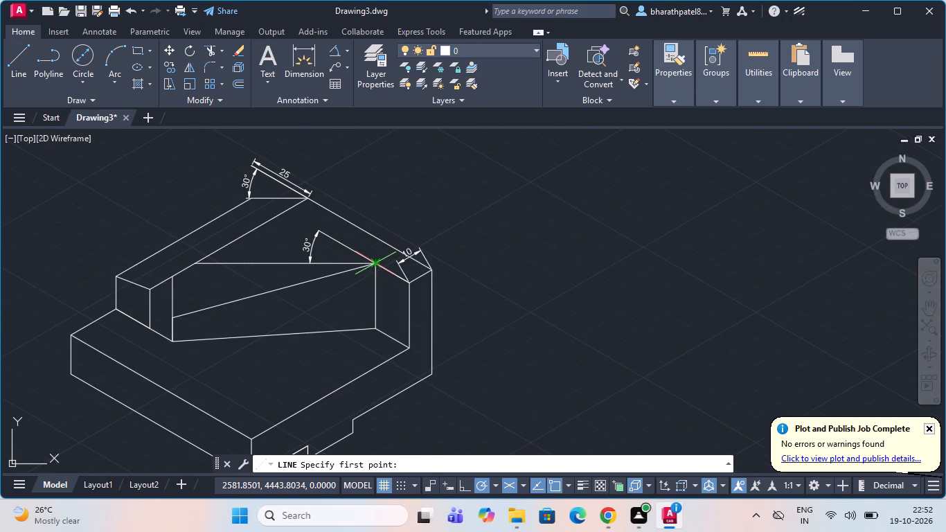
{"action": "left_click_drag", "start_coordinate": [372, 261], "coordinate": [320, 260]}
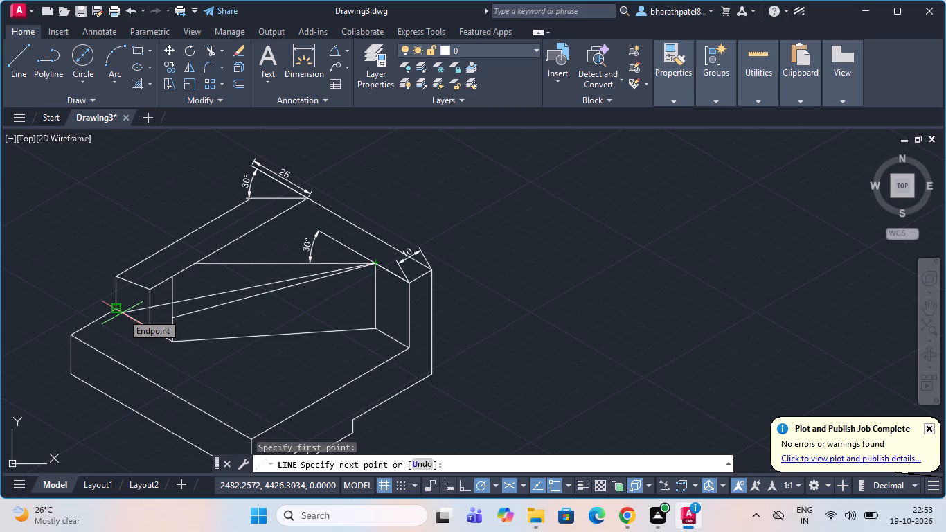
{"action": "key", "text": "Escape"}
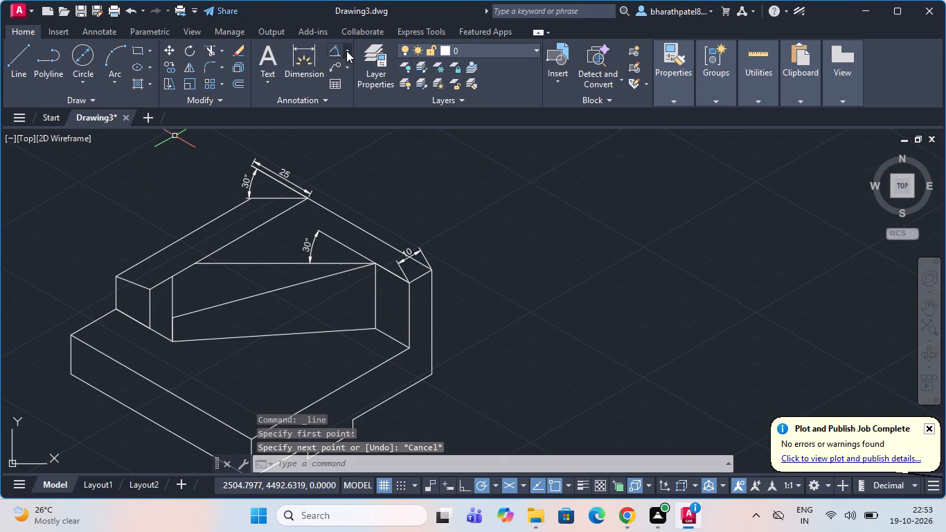
Dimension the height of the block's outer vertical edge at the 10-wide wall end, placing the dimension outside the block.
{"action": "left_click", "coordinate": [298, 57]}
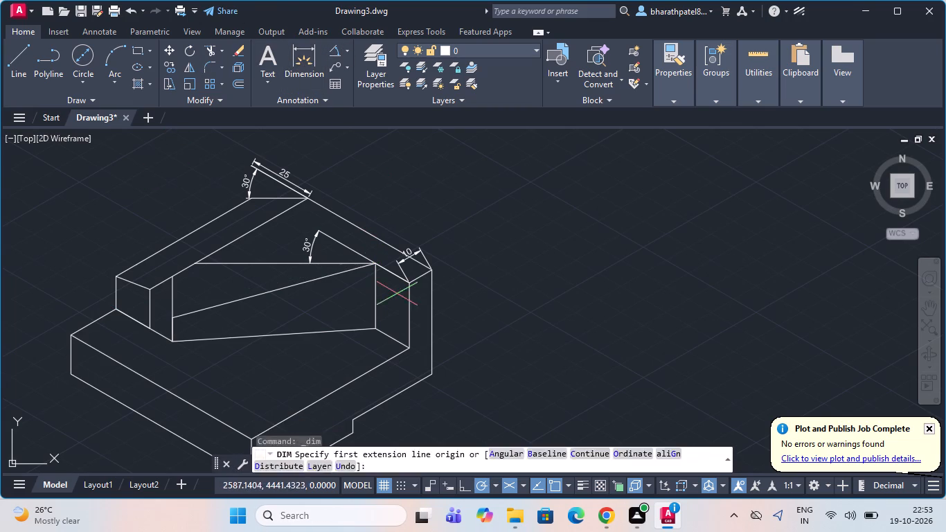
{"action": "left_click", "coordinate": [431, 375]}
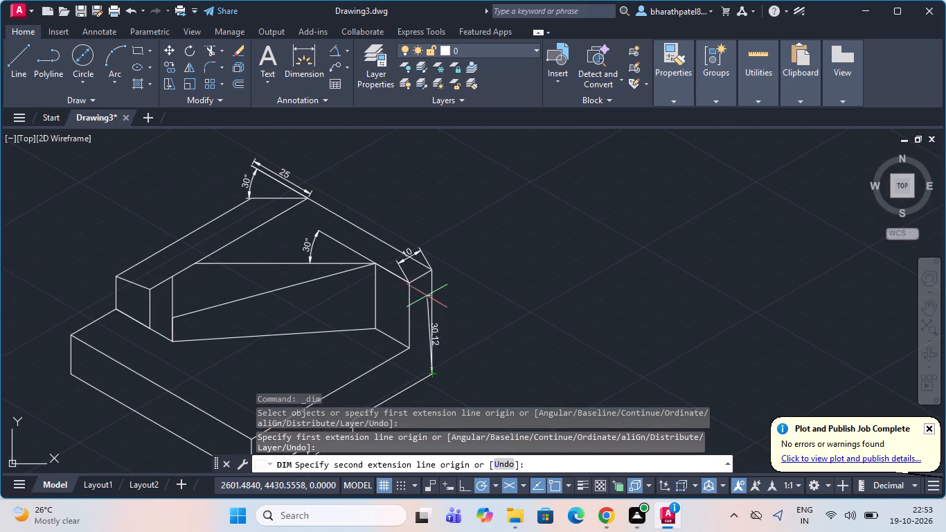
{"action": "left_click", "coordinate": [429, 272]}
{"action": "left_click", "coordinate": [485, 277]}
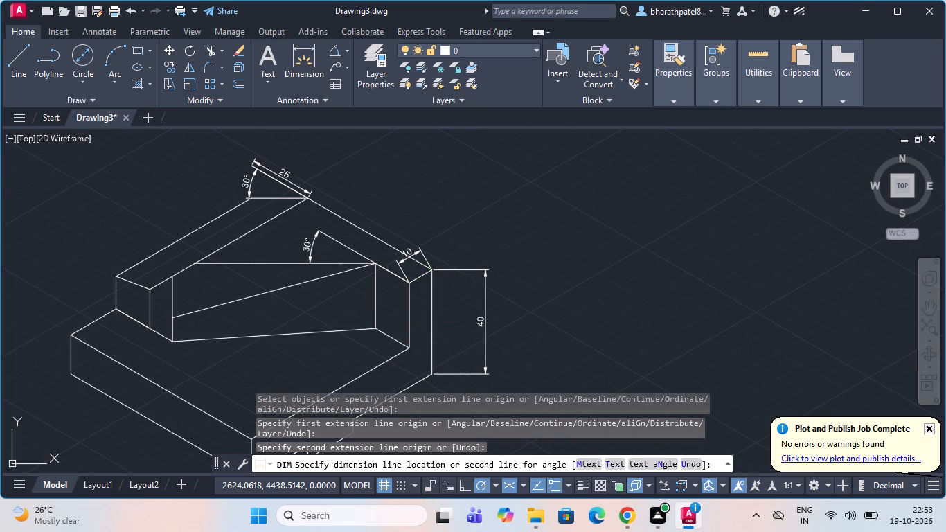
Inspect the lengths of the inner face's horizontal line, the wall's top edge, the base's lower edge and the foot's bottom edge.
{"action": "scroll", "coordinate": [472, 260], "scroll_direction": "down", "scroll_amount": 1}
{"action": "scroll", "coordinate": [463, 323], "scroll_direction": "up", "scroll_amount": 2}
{"action": "scroll", "coordinate": [463, 323], "scroll_direction": "down", "scroll_amount": 2}
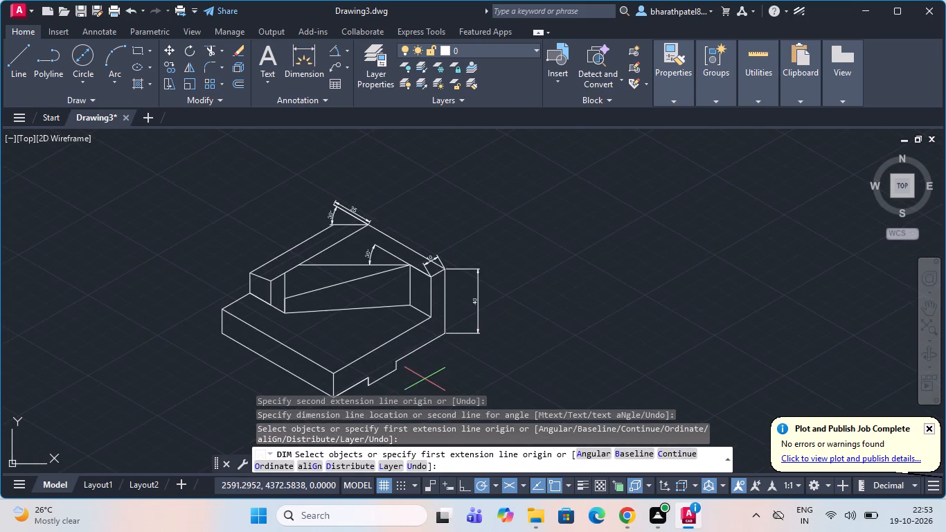
{"action": "scroll", "coordinate": [424, 378], "scroll_direction": "up", "scroll_amount": 1}
{"action": "scroll", "coordinate": [440, 274], "scroll_direction": "down", "scroll_amount": 1}
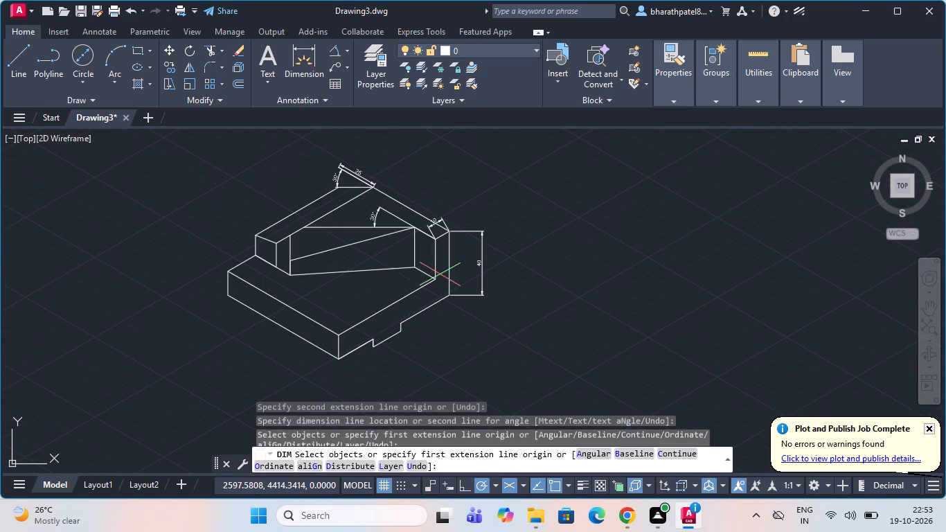
{"action": "scroll", "coordinate": [434, 241], "scroll_direction": "up", "scroll_amount": 2}
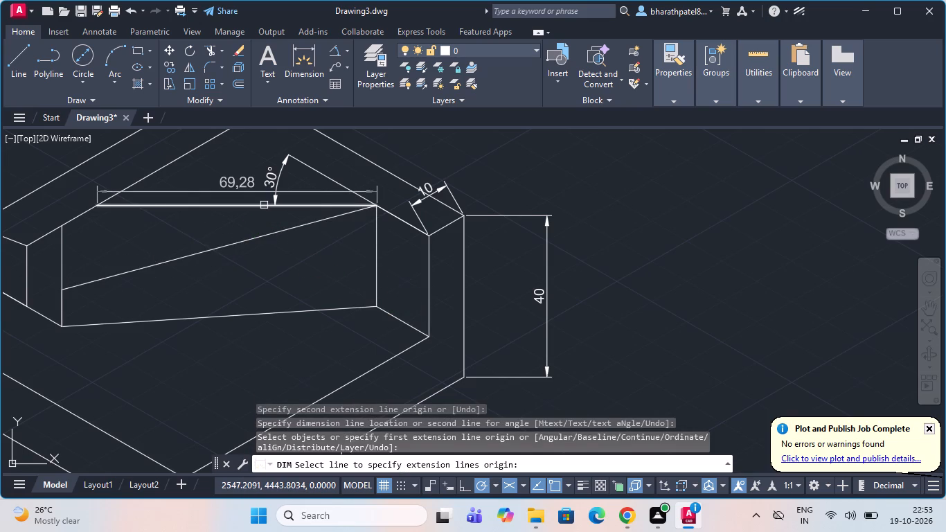
{"action": "scroll", "coordinate": [264, 205], "scroll_direction": "down", "scroll_amount": 1}
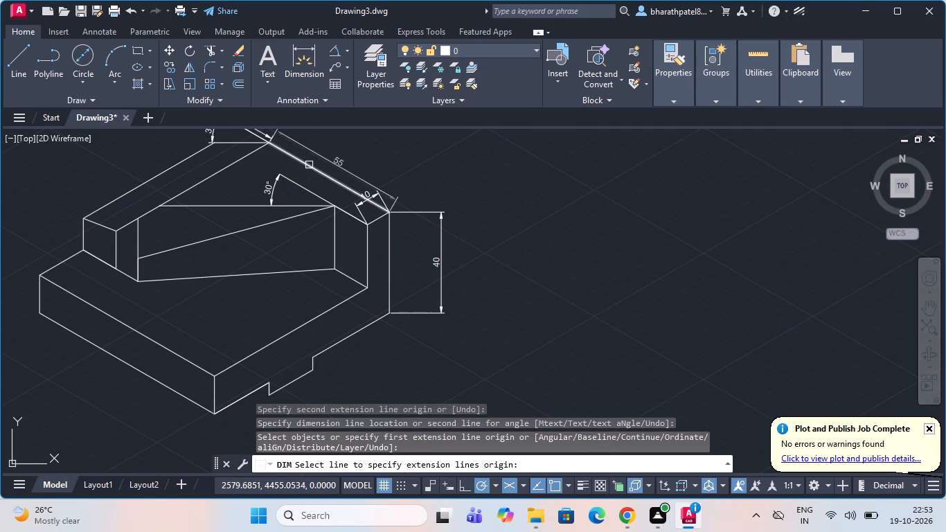
{"action": "scroll", "coordinate": [307, 166], "scroll_direction": "down", "scroll_amount": 2}
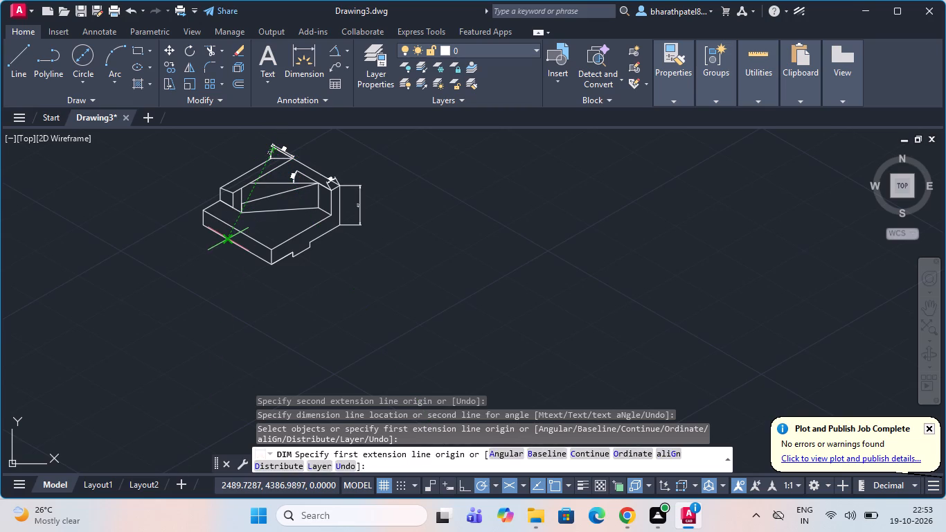
{"action": "scroll", "coordinate": [230, 243], "scroll_direction": "up", "scroll_amount": 3}
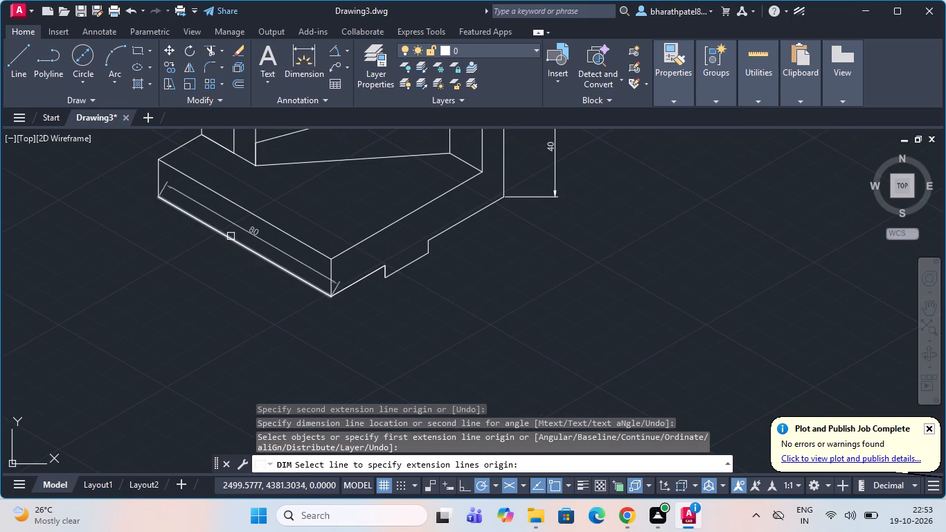
{"action": "scroll", "coordinate": [231, 236], "scroll_direction": "down", "scroll_amount": 2}
{"action": "scroll", "coordinate": [292, 247], "scroll_direction": "up", "scroll_amount": 4}
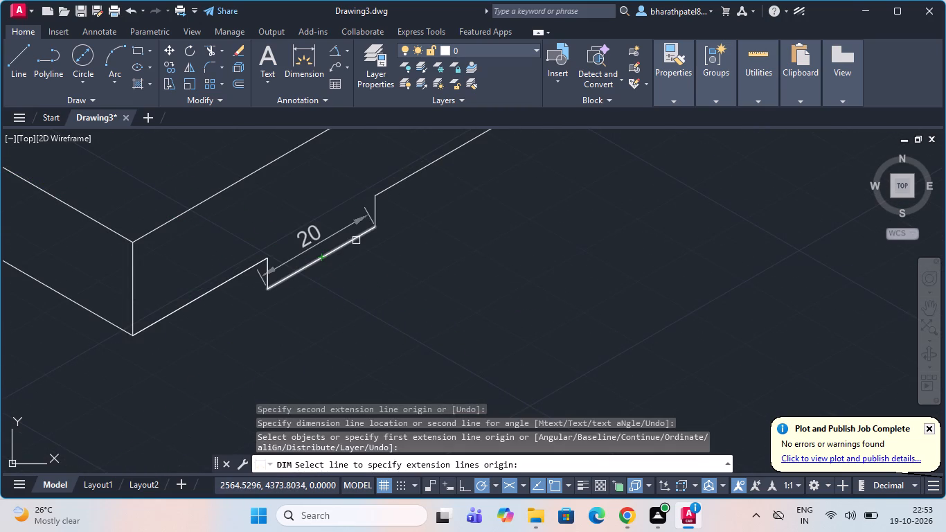
{"action": "scroll", "coordinate": [426, 271], "scroll_direction": "down", "scroll_amount": 3}
{"action": "scroll", "coordinate": [375, 208], "scroll_direction": "down", "scroll_amount": 2}
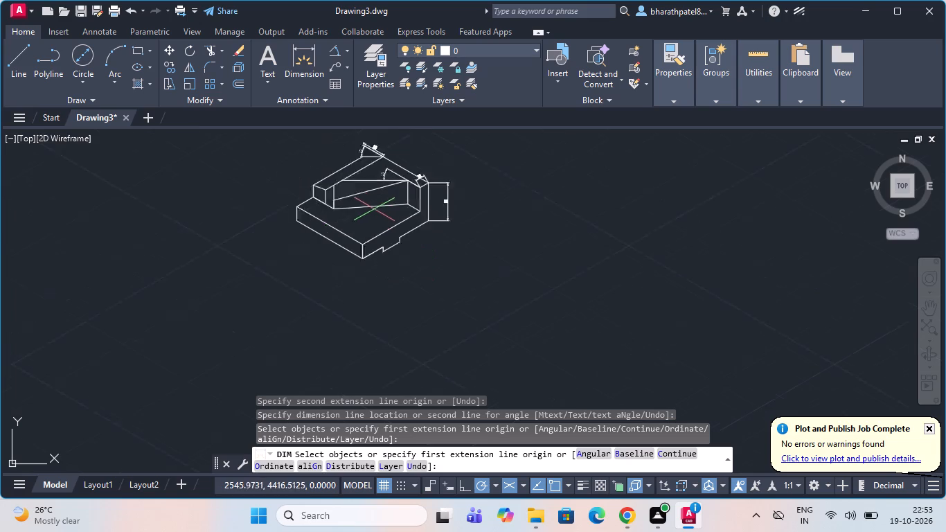
{"action": "scroll", "coordinate": [351, 162], "scroll_direction": "up", "scroll_amount": 5}
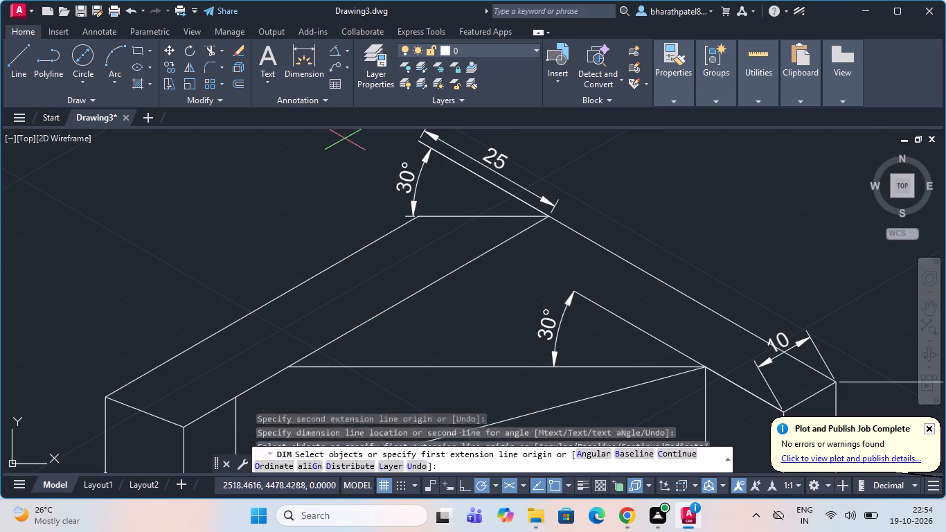
Start an aligned dimension for the block.
{"action": "left_click", "coordinate": [349, 52]}
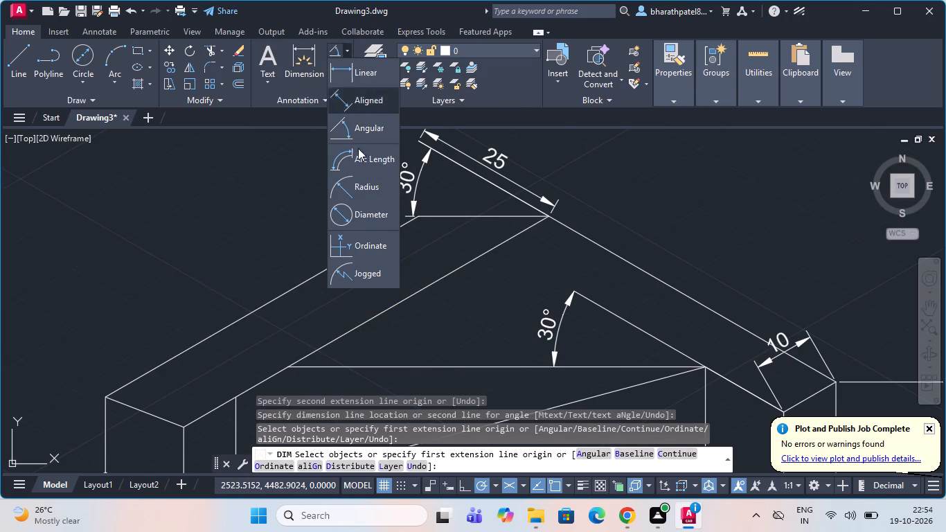
{"action": "left_click", "coordinate": [351, 97]}
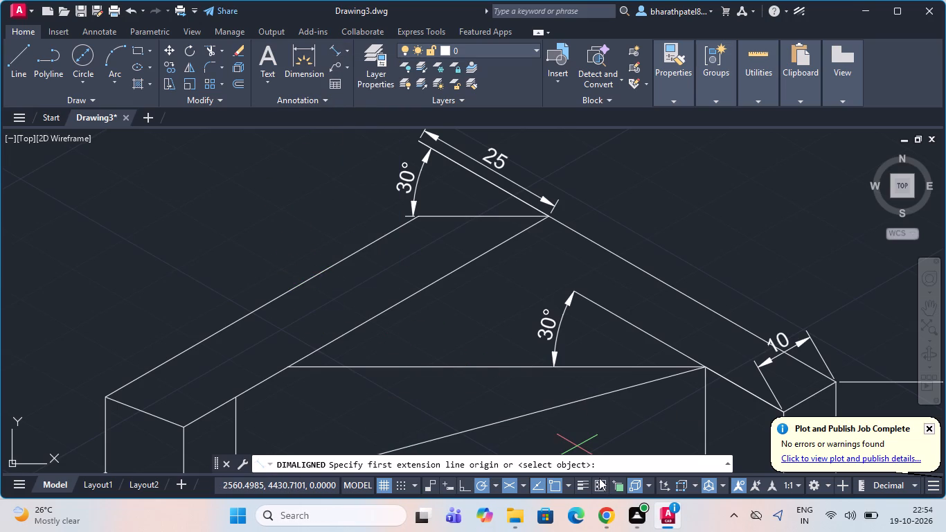
{"action": "left_click", "coordinate": [627, 515]}
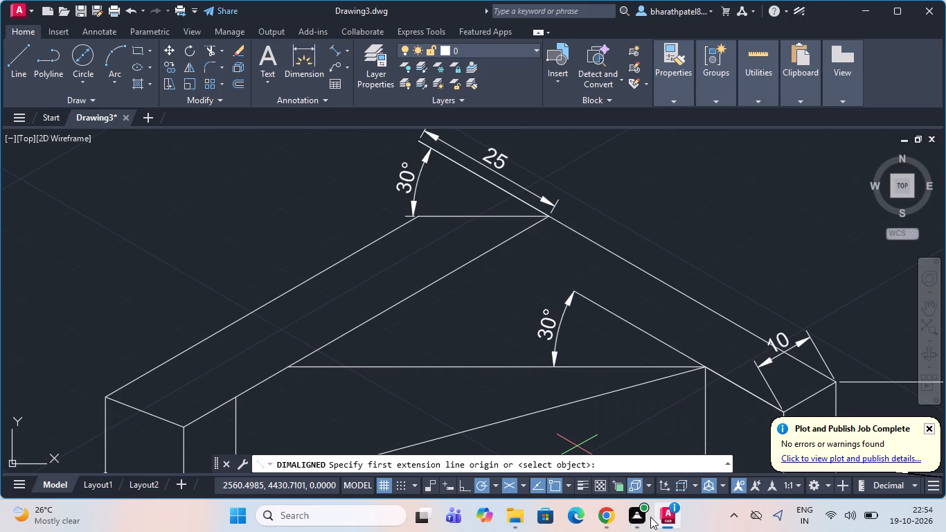
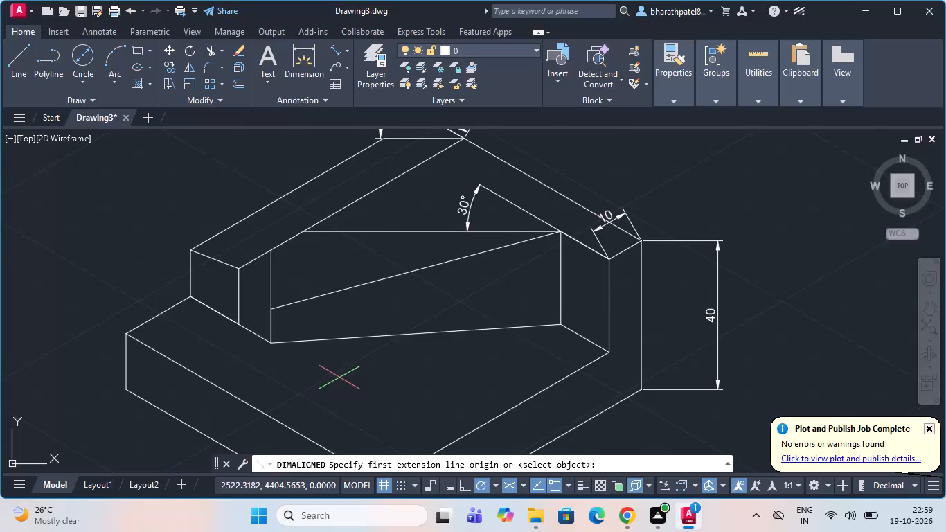
Trim away the vertical line, the slanted end edge and the inner top-edge stub at the wall's foot end.
{"action": "scroll", "coordinate": [364, 366], "scroll_direction": "down", "scroll_amount": 2}
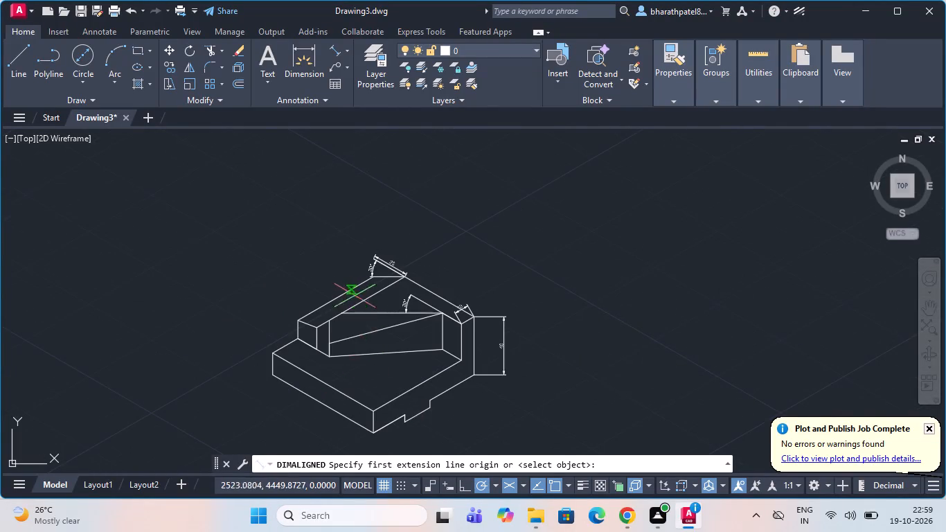
{"action": "scroll", "coordinate": [353, 284], "scroll_direction": "up", "scroll_amount": 3}
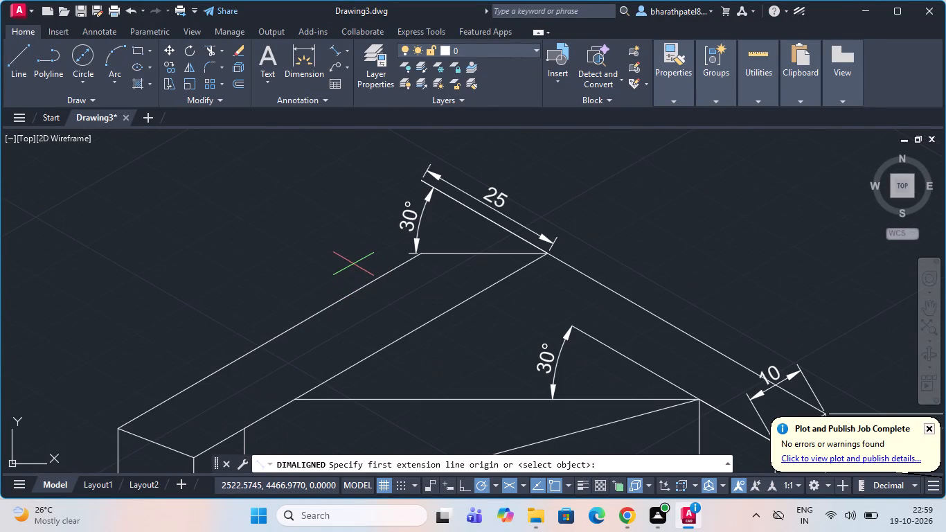
{"action": "scroll", "coordinate": [353, 264], "scroll_direction": "up", "scroll_amount": 1}
{"action": "scroll", "coordinate": [353, 264], "scroll_direction": "down", "scroll_amount": 3}
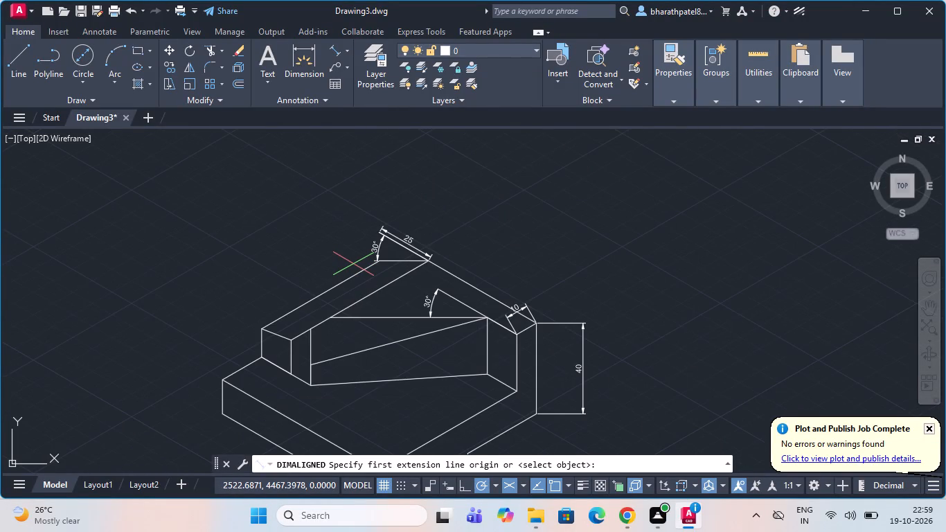
{"action": "scroll", "coordinate": [353, 264], "scroll_direction": "down", "scroll_amount": 1}
{"action": "scroll", "coordinate": [341, 328], "scroll_direction": "up", "scroll_amount": 2}
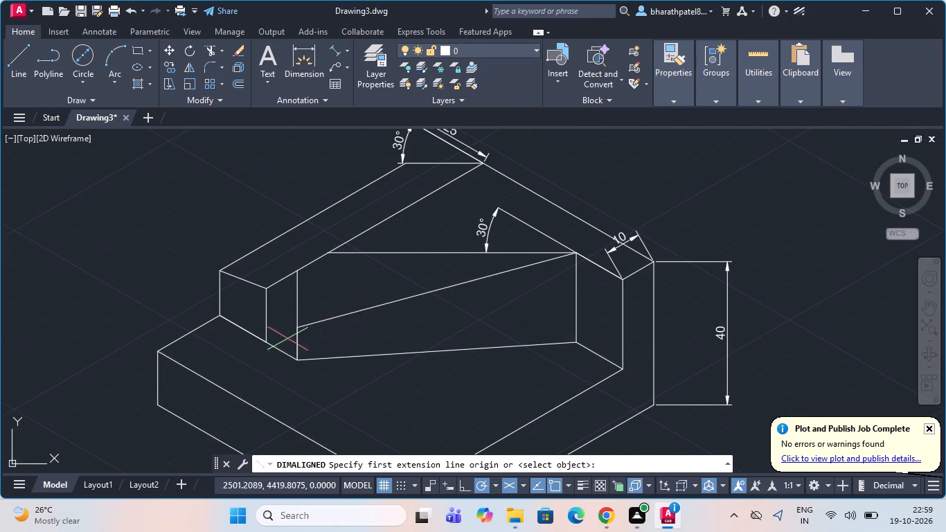
{"action": "scroll", "coordinate": [256, 281], "scroll_direction": "up", "scroll_amount": 1}
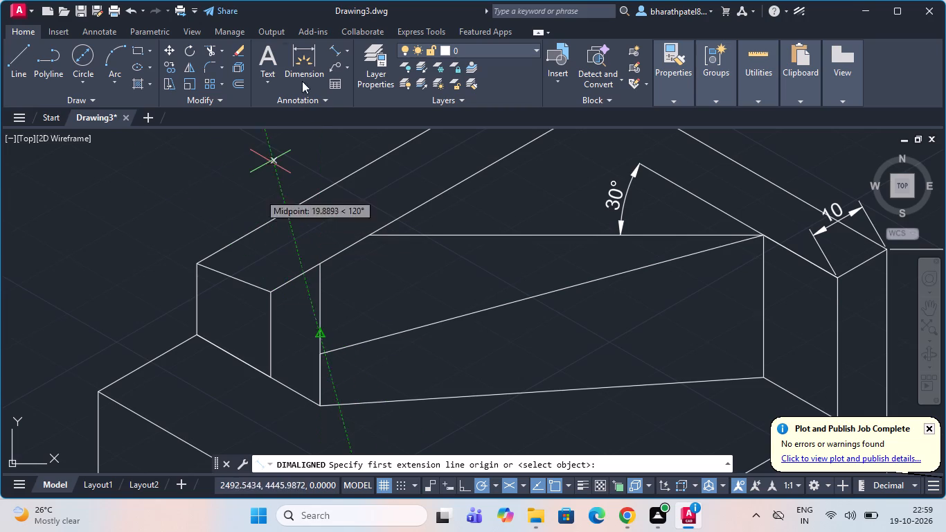
{"action": "left_click", "coordinate": [208, 49]}
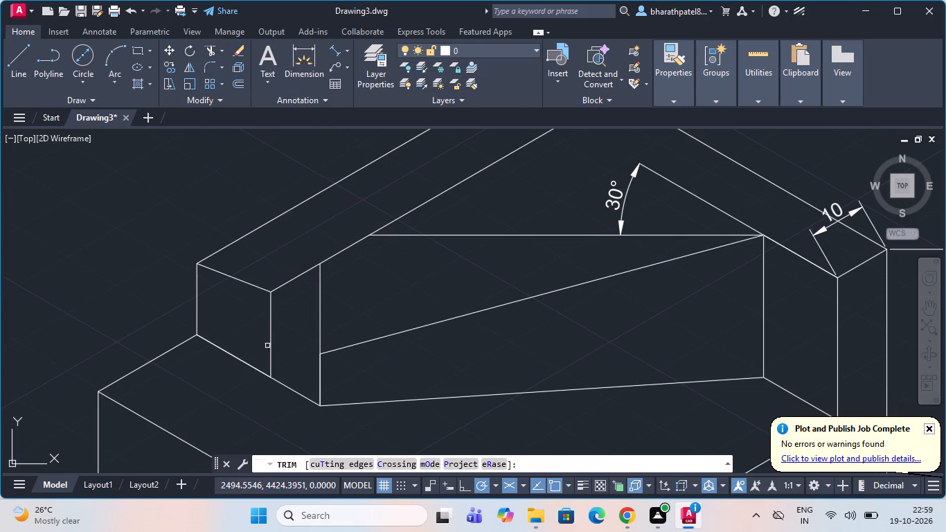
{"action": "left_click", "coordinate": [270, 347]}
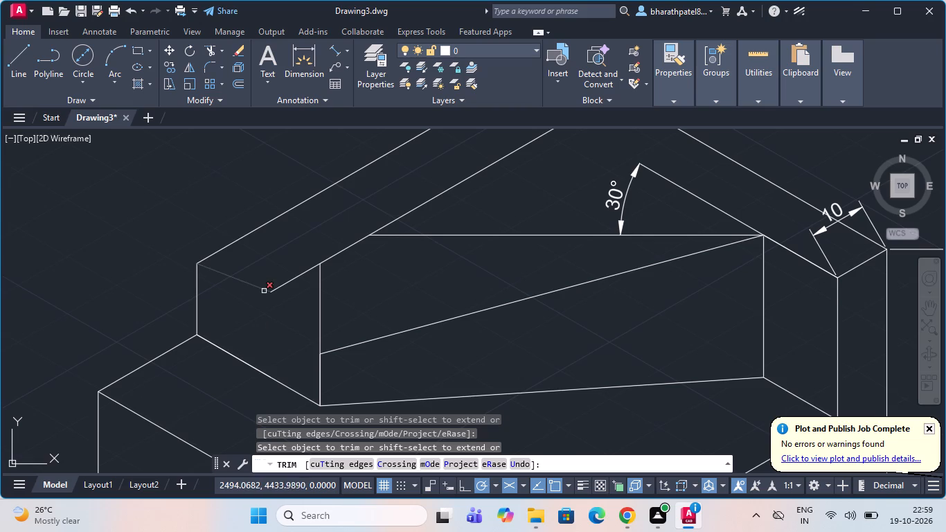
{"action": "scroll", "coordinate": [261, 289], "scroll_direction": "up", "scroll_amount": 3}
{"action": "left_click_drag", "start_coordinate": [159, 300], "coordinate": [377, 319]}
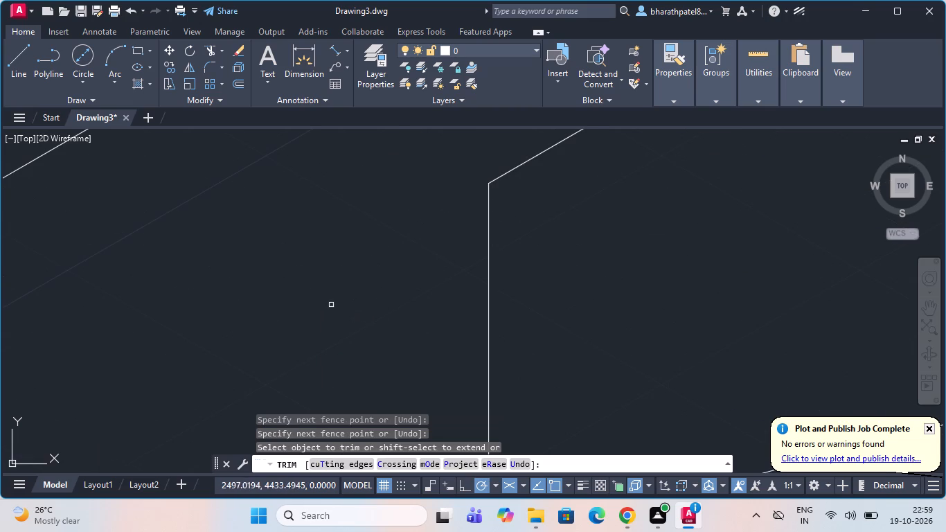
{"action": "scroll", "coordinate": [316, 300], "scroll_direction": "down", "scroll_amount": 2}
Draw a horizontal line across the wall's top at the foot end, from the outer corner to the inner vertical edge.
{"action": "left_click", "coordinate": [22, 50]}
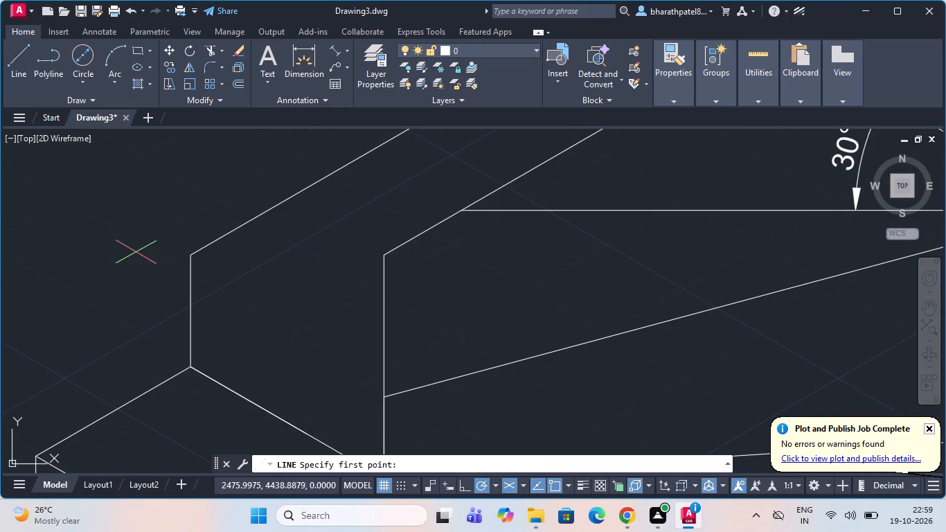
{"action": "left_click_drag", "start_coordinate": [187, 256], "coordinate": [196, 254]}
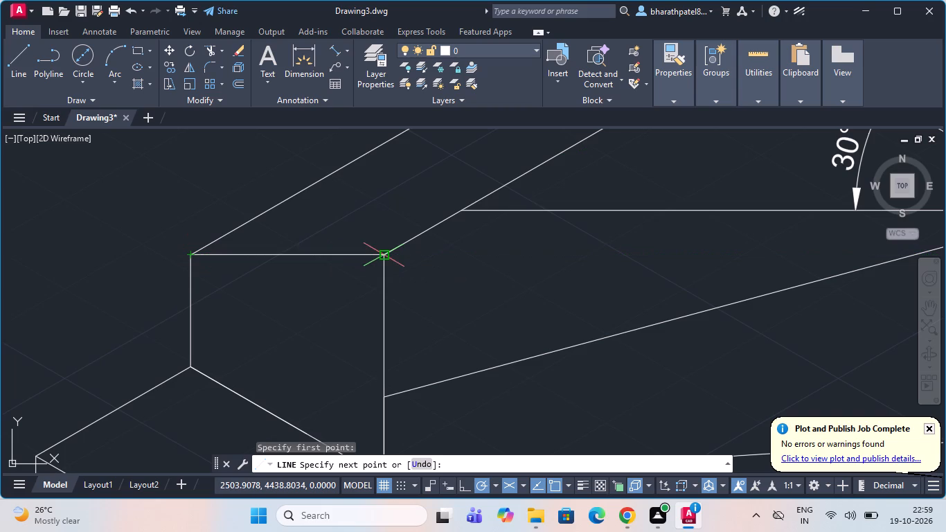
{"action": "left_click", "coordinate": [388, 255]}
{"action": "key", "text": "Escape"}
{"action": "key", "text": "Escape"}
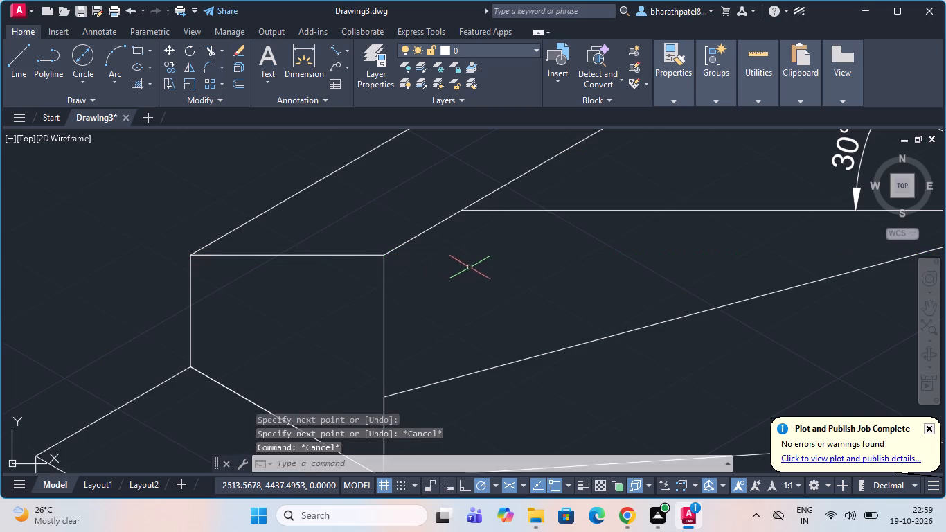
Delete the slanted line crossing the wall's inner face.
{"action": "scroll", "coordinate": [438, 294], "scroll_direction": "down", "scroll_amount": 5}
{"action": "scroll", "coordinate": [440, 288], "scroll_direction": "up", "scroll_amount": 3}
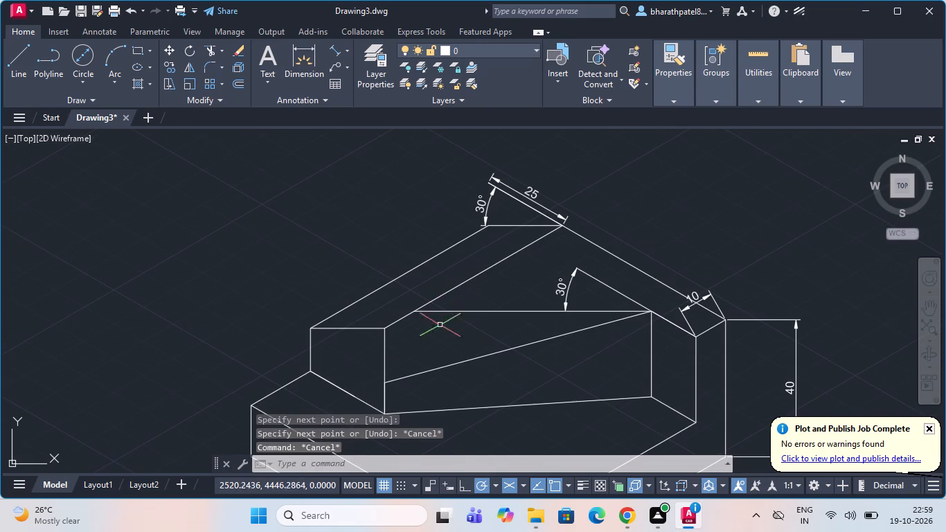
{"action": "left_click", "coordinate": [424, 373]}
{"action": "key", "text": "Delete"}
Examine the whole block and the corrected outline of its wall and inner face.
{"action": "scroll", "coordinate": [422, 376], "scroll_direction": "down", "scroll_amount": 3}
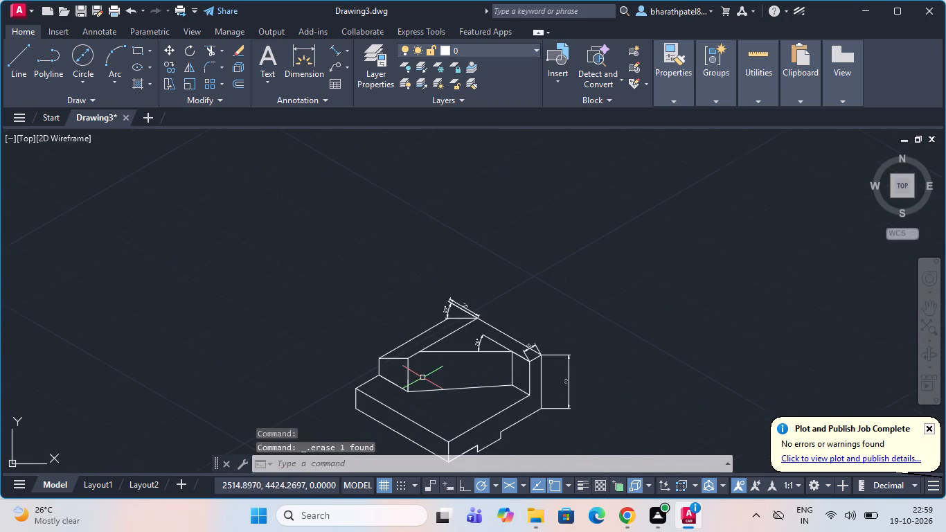
{"action": "scroll", "coordinate": [417, 321], "scroll_direction": "up", "scroll_amount": 3}
{"action": "scroll", "coordinate": [417, 320], "scroll_direction": "down", "scroll_amount": 2}
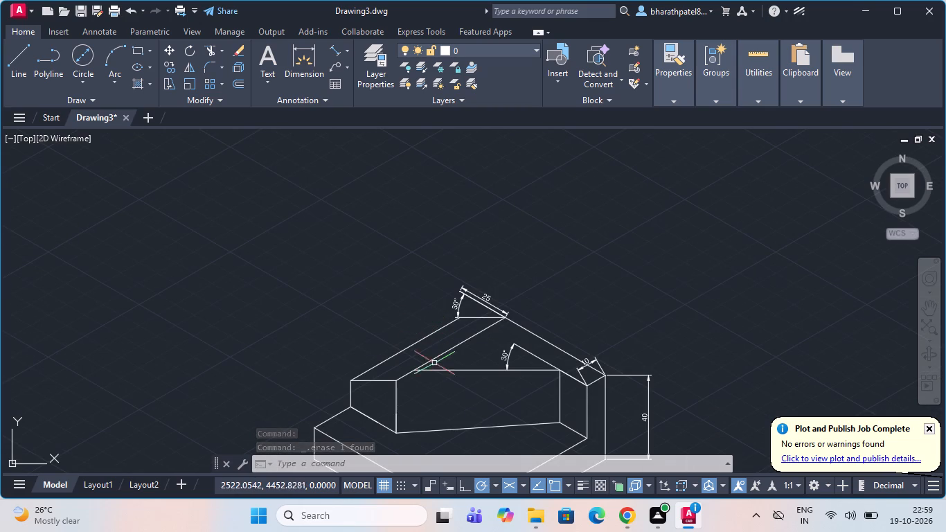
{"action": "scroll", "coordinate": [373, 352], "scroll_direction": "up", "scroll_amount": 2}
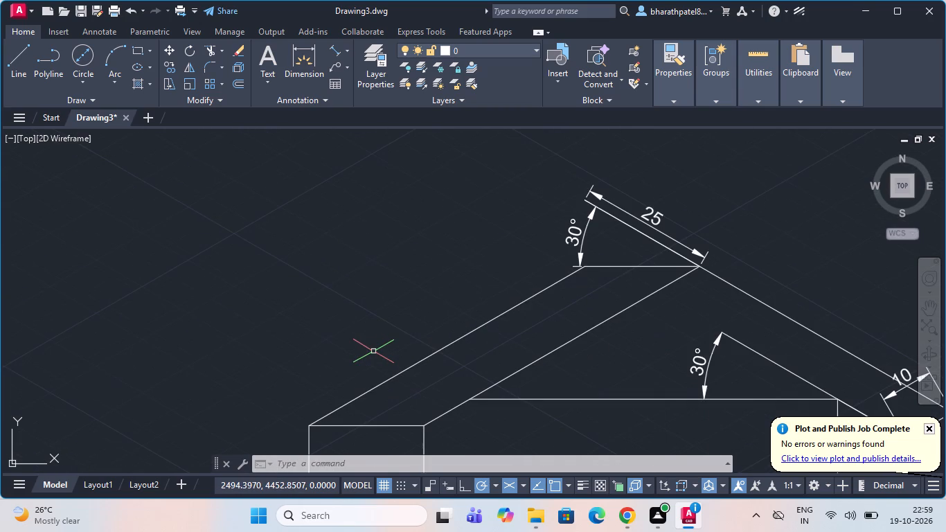
{"action": "scroll", "coordinate": [373, 351], "scroll_direction": "down", "scroll_amount": 3}
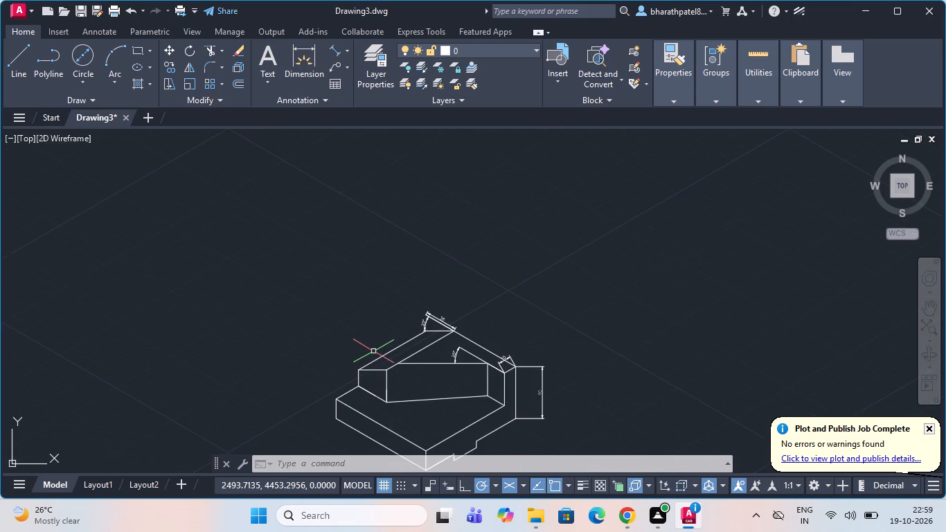
{"action": "scroll", "coordinate": [373, 351], "scroll_direction": "up", "scroll_amount": 2}
{"action": "scroll", "coordinate": [373, 351], "scroll_direction": "down", "scroll_amount": 2}
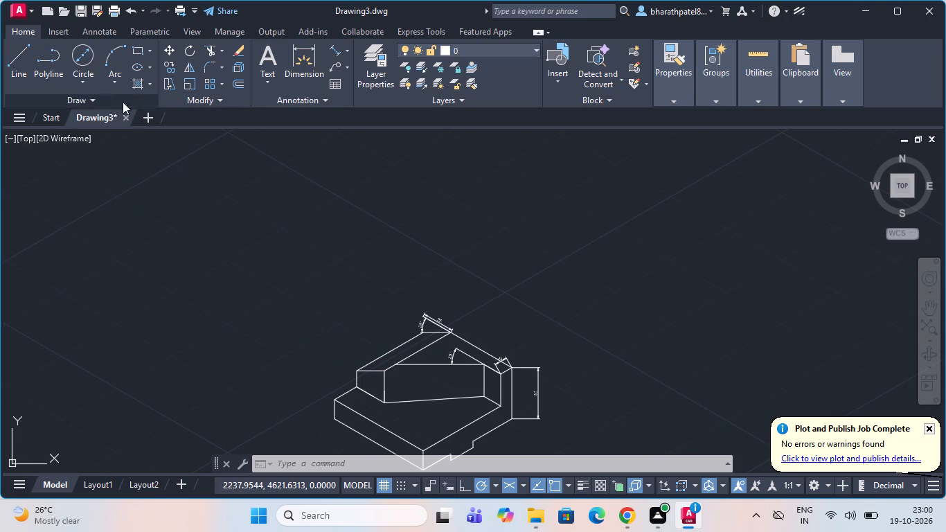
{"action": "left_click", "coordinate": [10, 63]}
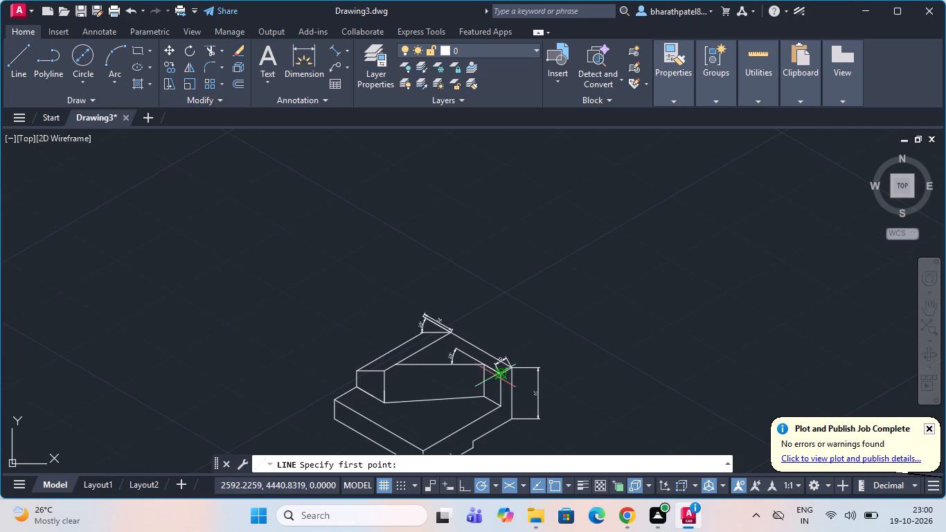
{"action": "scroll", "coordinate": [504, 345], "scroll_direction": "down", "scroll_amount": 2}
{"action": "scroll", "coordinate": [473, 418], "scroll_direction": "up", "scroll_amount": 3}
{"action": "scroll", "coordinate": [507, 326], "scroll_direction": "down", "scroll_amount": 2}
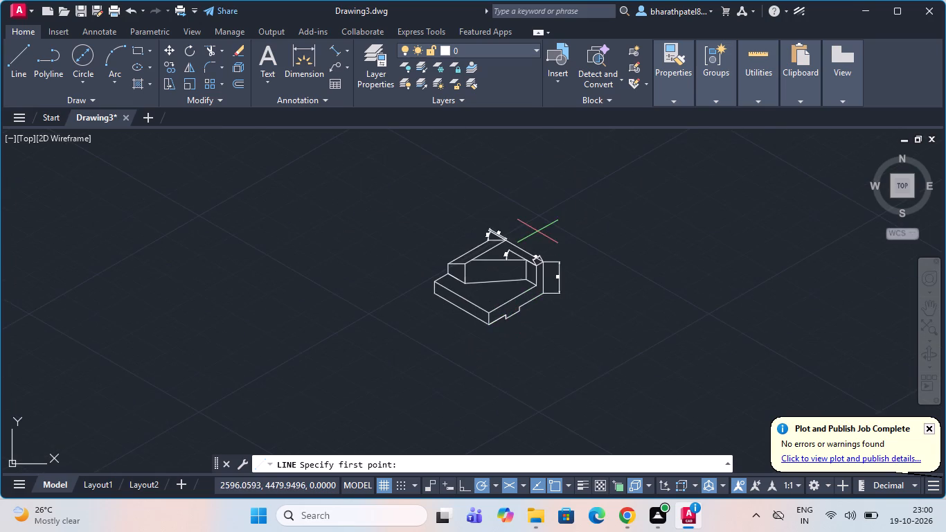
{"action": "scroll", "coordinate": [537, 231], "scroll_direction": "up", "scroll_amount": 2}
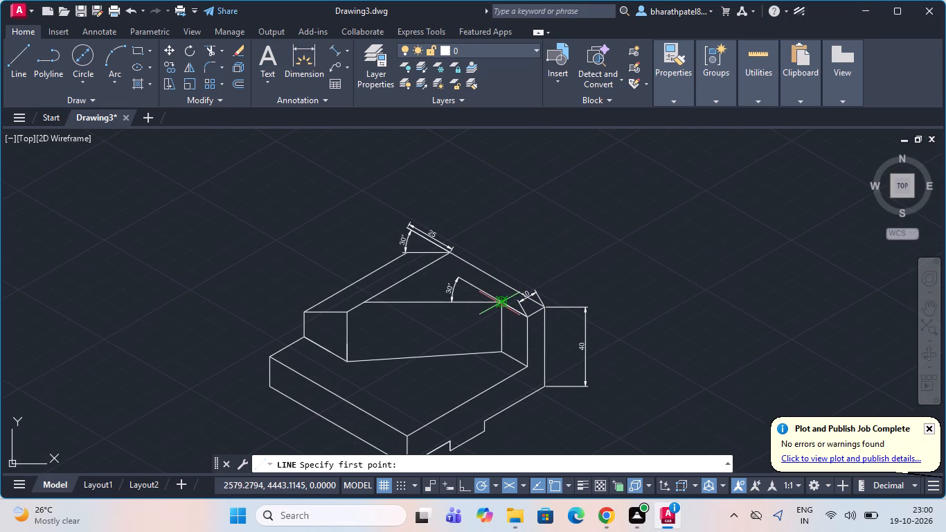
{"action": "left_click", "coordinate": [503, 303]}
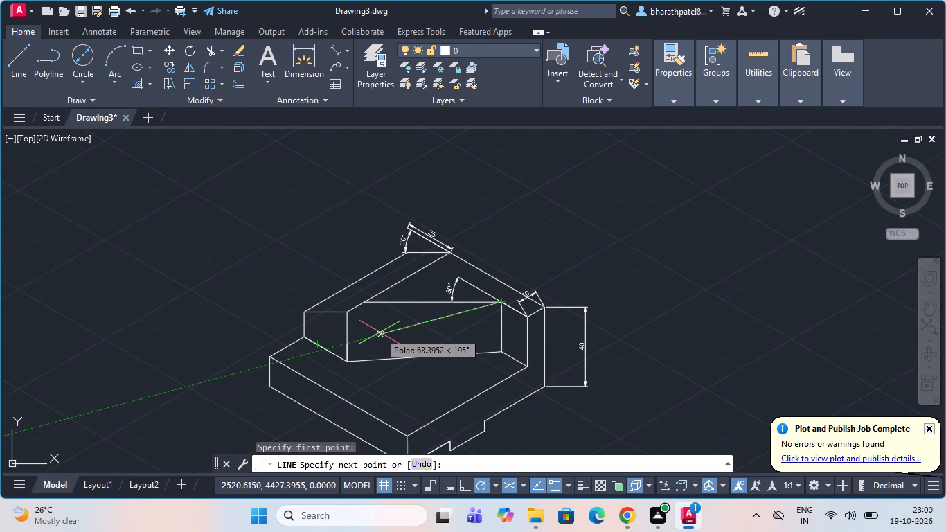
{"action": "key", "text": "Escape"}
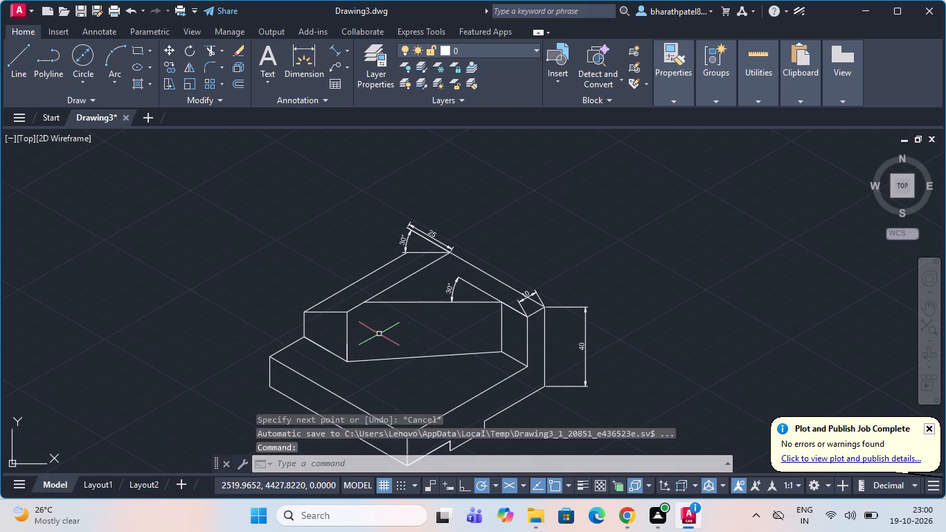
Examine the block's existing dimensions and the edges of the wall, base and foot that still lack one.
{"action": "scroll", "coordinate": [358, 271], "scroll_direction": "up", "scroll_amount": 2}
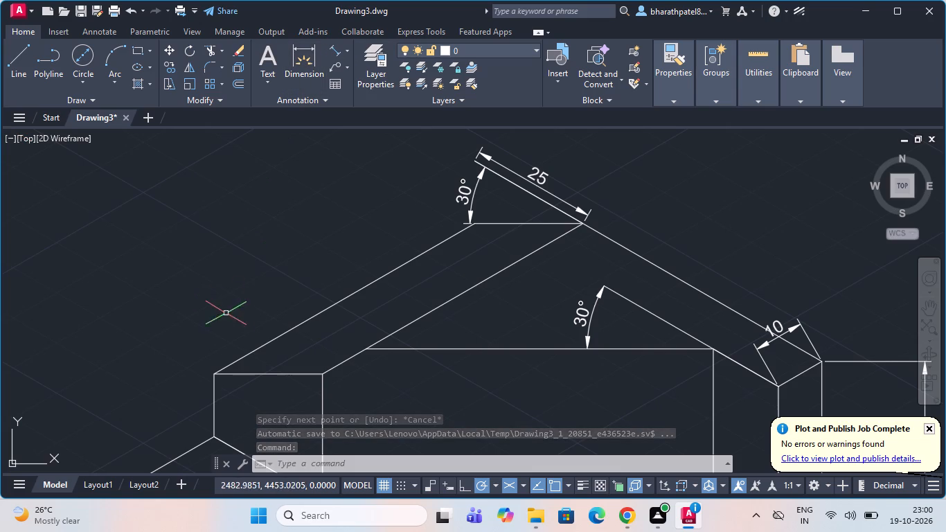
{"action": "scroll", "coordinate": [437, 339], "scroll_direction": "down", "scroll_amount": 2}
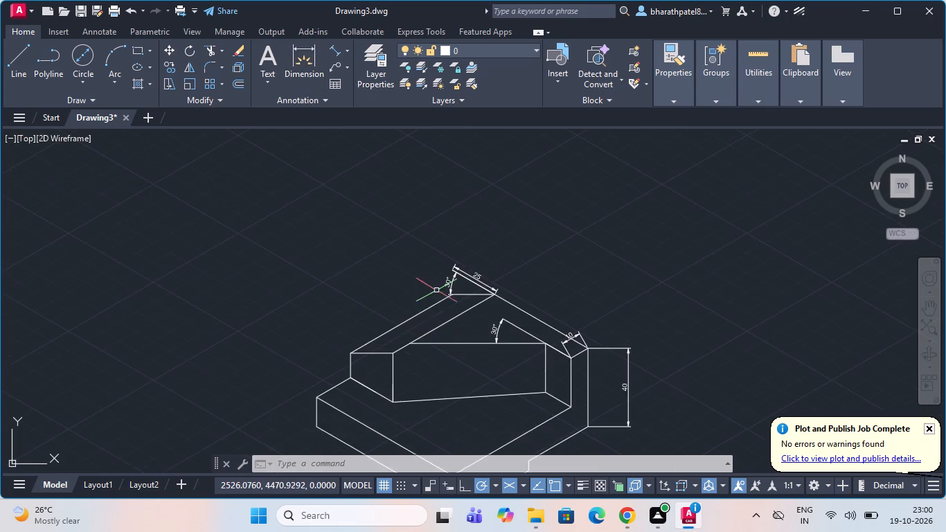
{"action": "scroll", "coordinate": [436, 290], "scroll_direction": "down", "scroll_amount": 3}
{"action": "scroll", "coordinate": [438, 342], "scroll_direction": "up", "scroll_amount": 3}
{"action": "scroll", "coordinate": [438, 343], "scroll_direction": "down", "scroll_amount": 2}
{"action": "scroll", "coordinate": [452, 281], "scroll_direction": "up", "scroll_amount": 2}
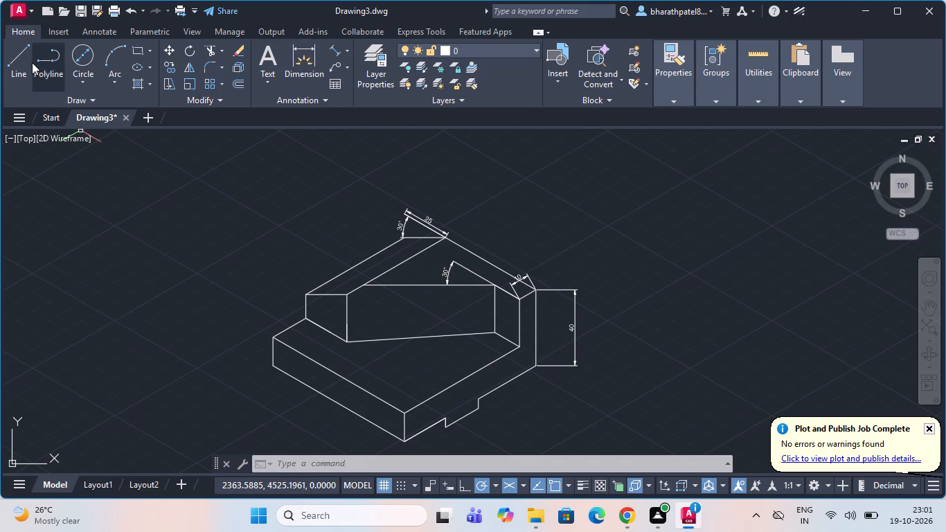
{"action": "scroll", "coordinate": [534, 299], "scroll_direction": "down", "scroll_amount": 1}
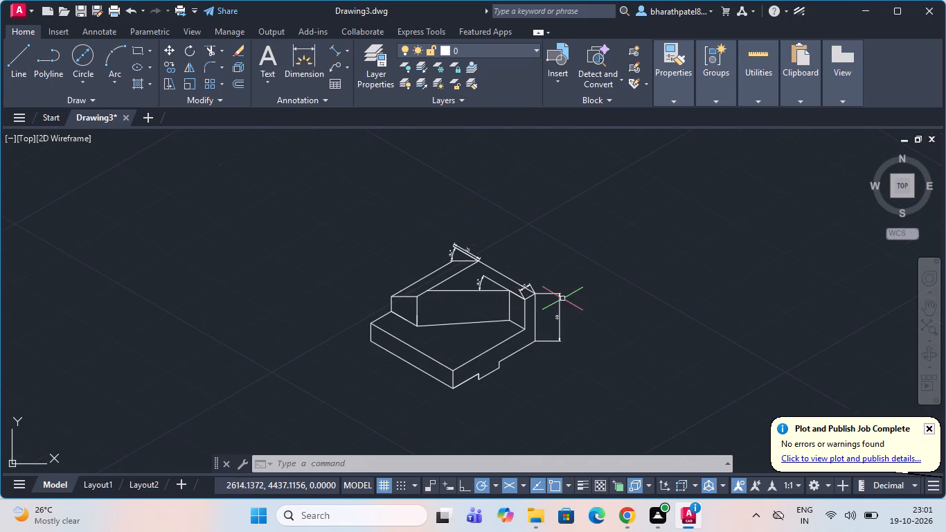
{"action": "scroll", "coordinate": [566, 299], "scroll_direction": "up", "scroll_amount": 2}
{"action": "scroll", "coordinate": [566, 299], "scroll_direction": "down", "scroll_amount": 3}
{"action": "scroll", "coordinate": [512, 383], "scroll_direction": "up", "scroll_amount": 2}
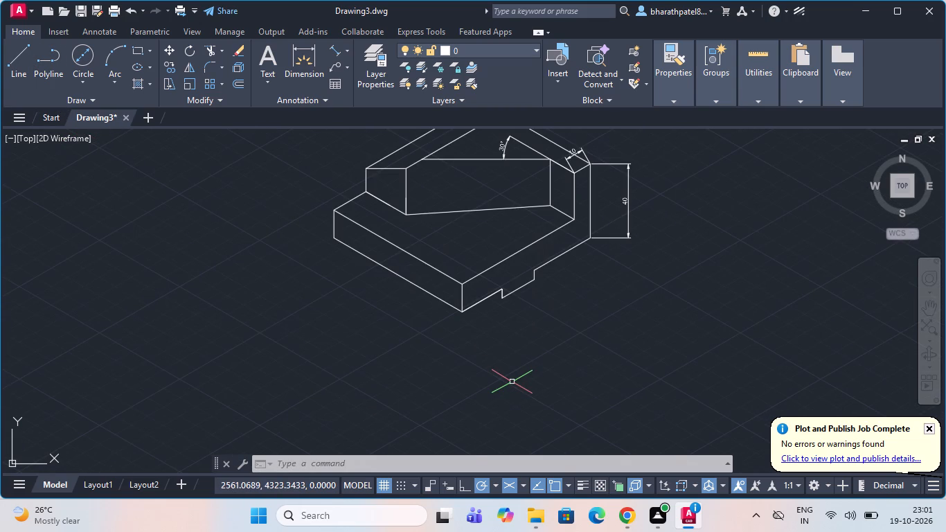
{"action": "scroll", "coordinate": [512, 373], "scroll_direction": "down", "scroll_amount": 1}
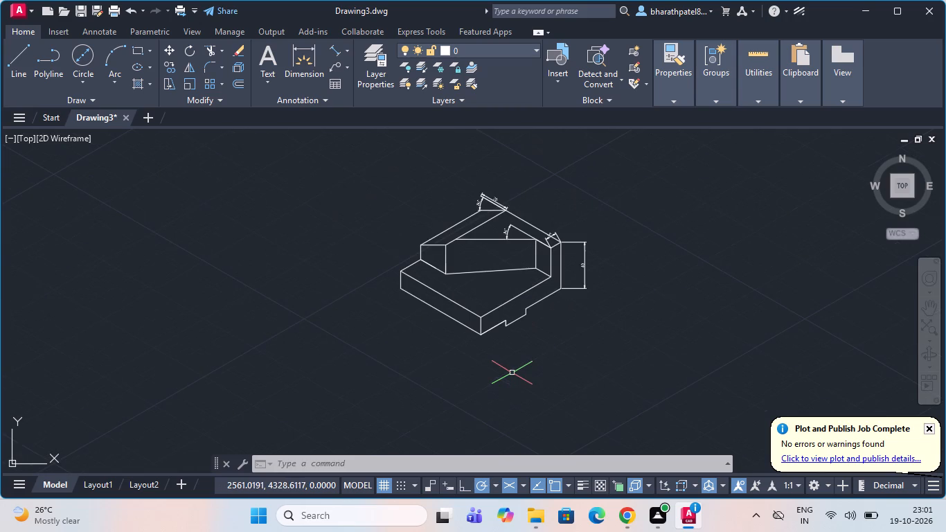
{"action": "scroll", "coordinate": [522, 207], "scroll_direction": "up", "scroll_amount": 2}
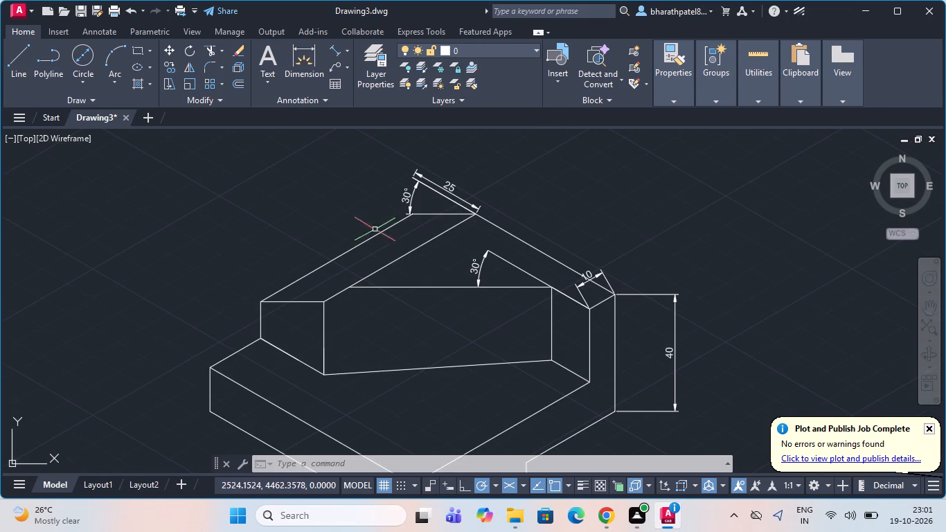
Add an aligned dimension to the short top edge of the foot beside the wall, placing it outside the block.
{"action": "left_click", "coordinate": [336, 47]}
{"action": "scroll", "coordinate": [170, 372], "scroll_direction": "up", "scroll_amount": 3}
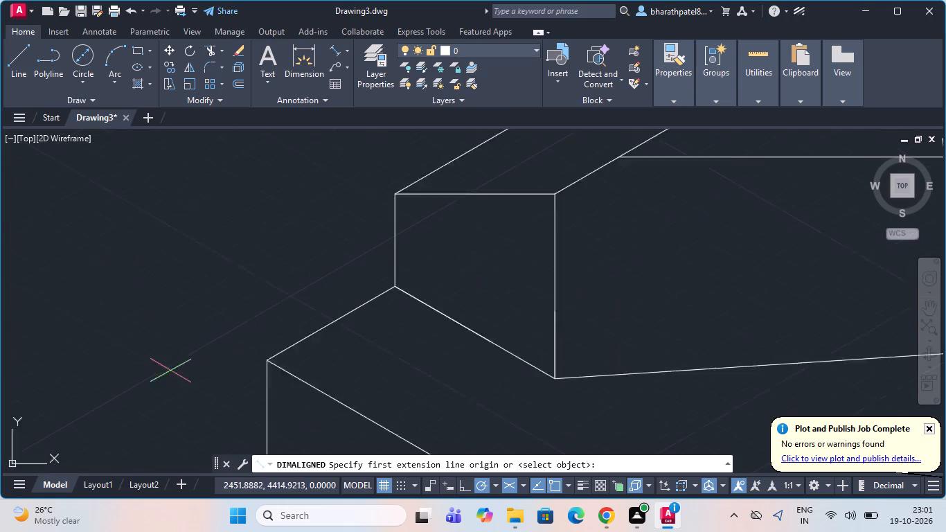
{"action": "left_click", "coordinate": [323, 353]}
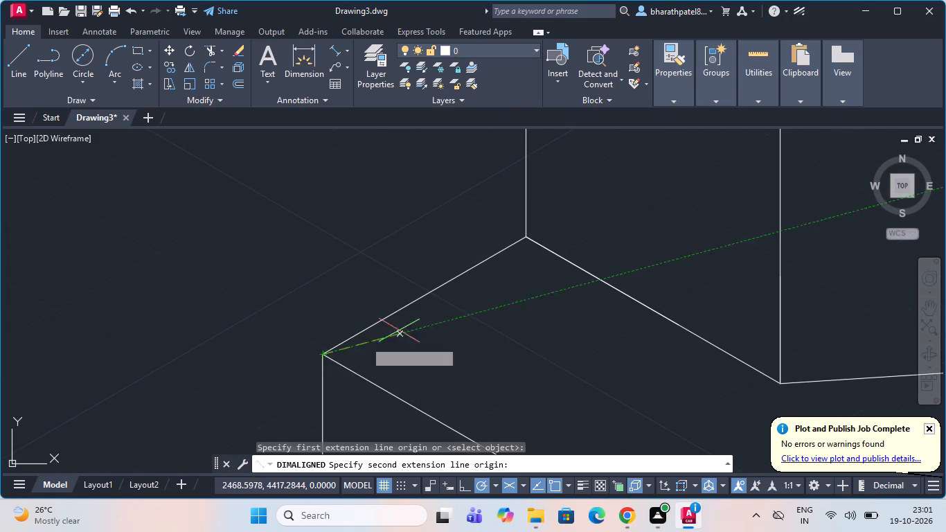
{"action": "left_click", "coordinate": [530, 236]}
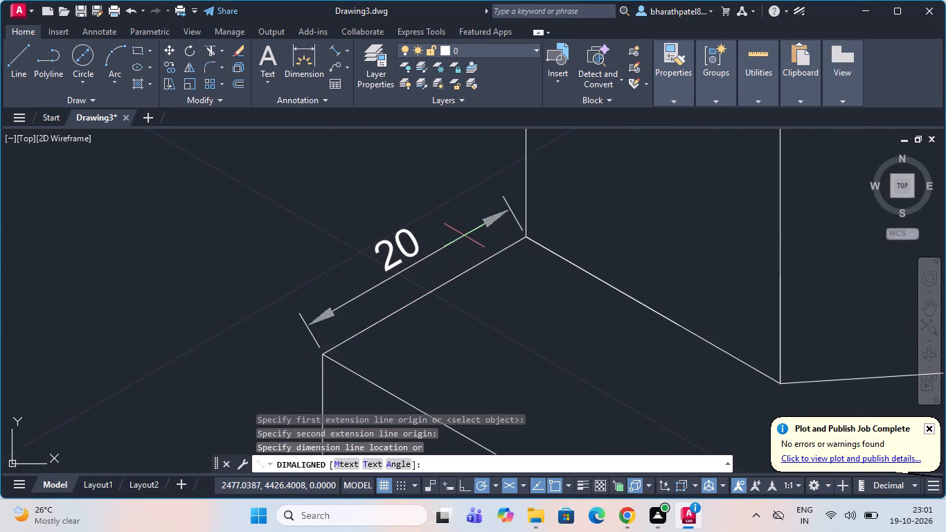
{"action": "left_click", "coordinate": [435, 213]}
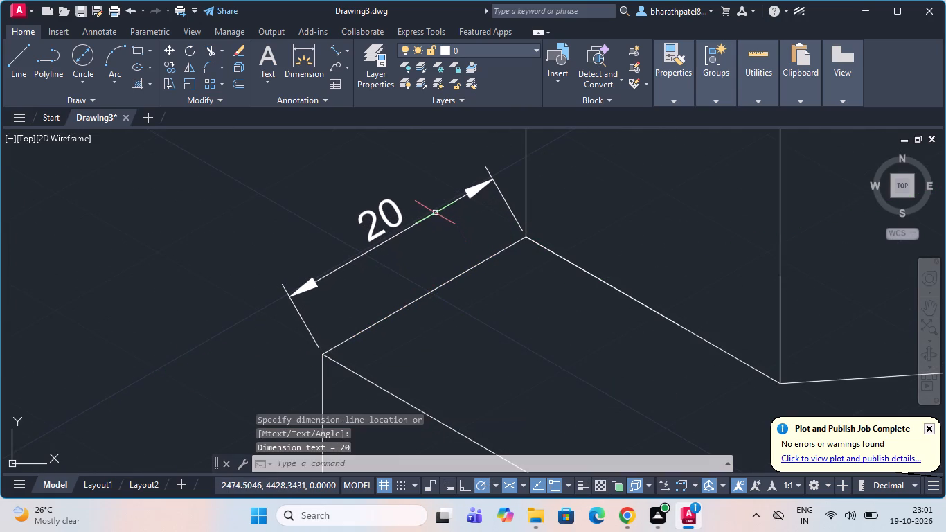
Add an aligned dimension to the foot's short vertical edge at the block's left corner, placing it outside the block.
{"action": "left_click", "coordinate": [338, 48]}
{"action": "scroll", "coordinate": [467, 199], "scroll_direction": "down", "scroll_amount": 1}
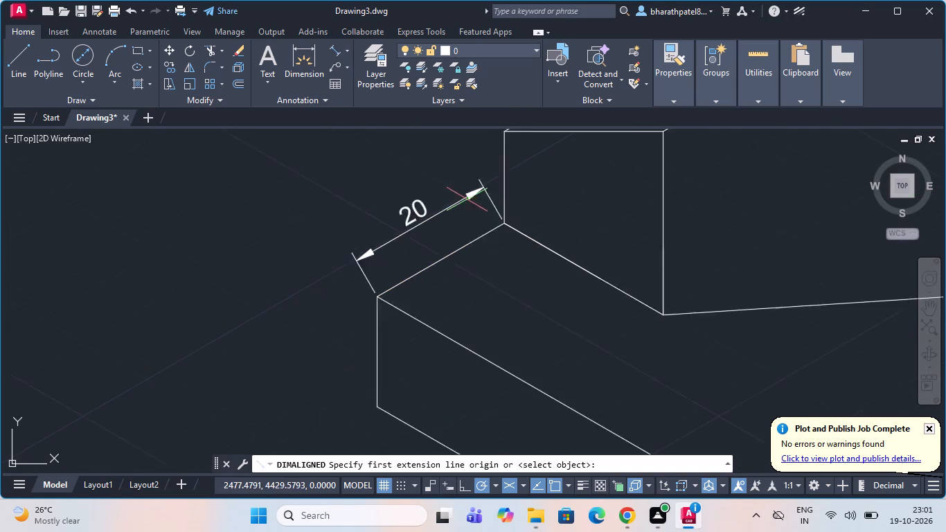
{"action": "scroll", "coordinate": [467, 199], "scroll_direction": "down", "scroll_amount": 1}
{"action": "scroll", "coordinate": [404, 325], "scroll_direction": "up", "scroll_amount": 2}
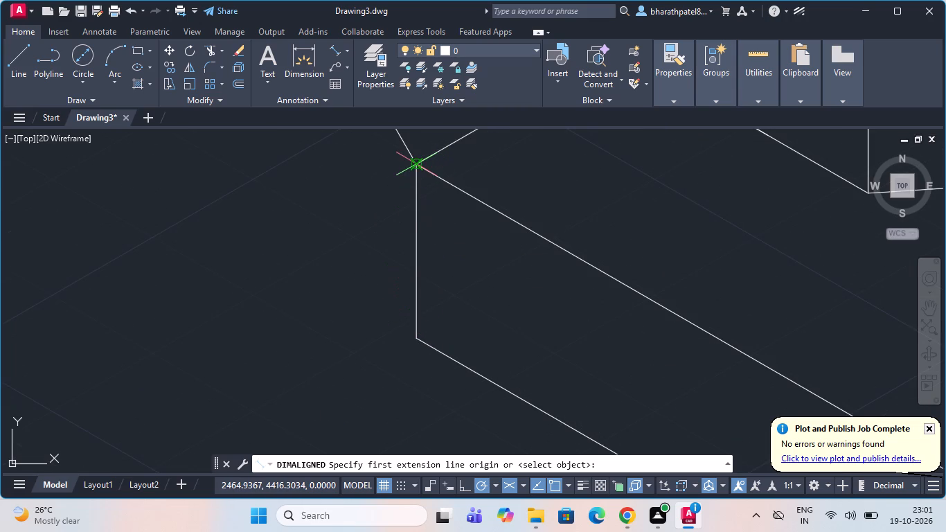
{"action": "left_click_drag", "start_coordinate": [416, 163], "coordinate": [414, 172]}
{"action": "left_click", "coordinate": [416, 337]}
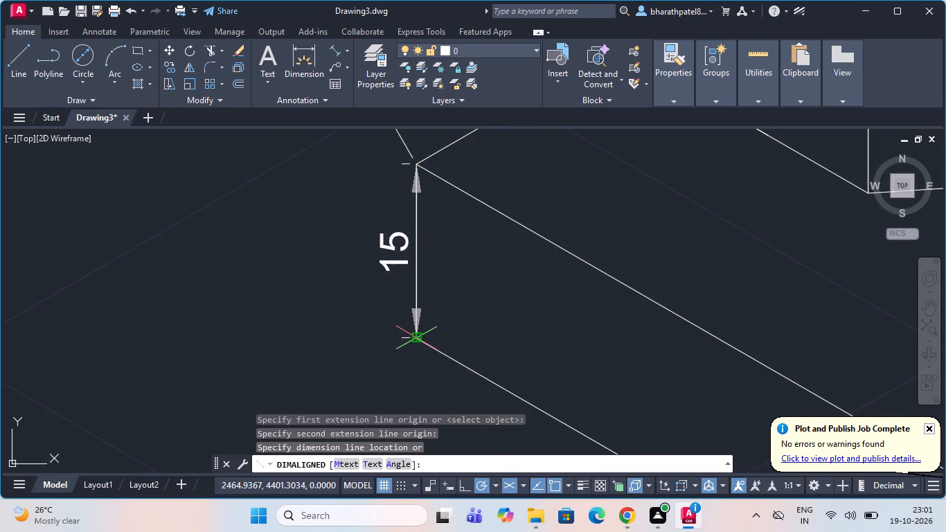
{"action": "scroll", "coordinate": [418, 337], "scroll_direction": "down", "scroll_amount": 2}
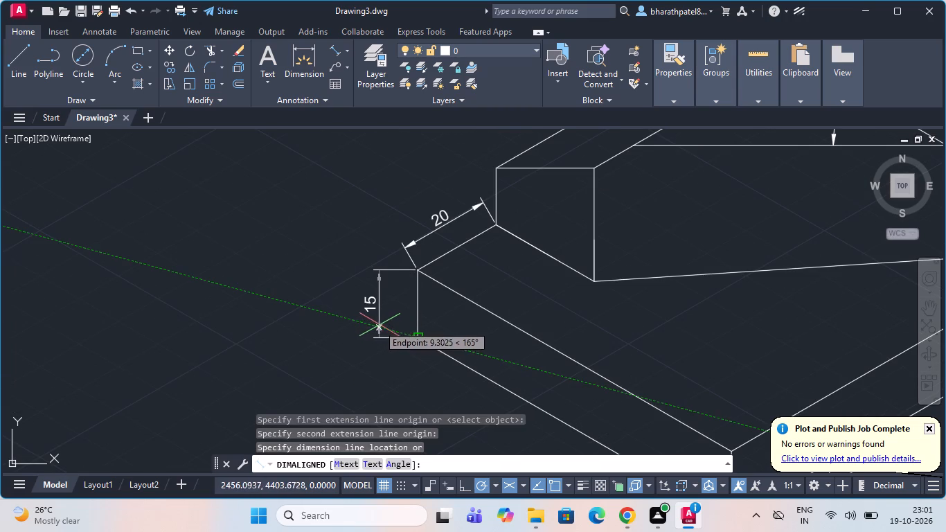
{"action": "left_click", "coordinate": [391, 325]}
Add an aligned dimension along the long bottom edge from the left corner to the front corner, placing it below the block.
{"action": "scroll", "coordinate": [403, 284], "scroll_direction": "down", "scroll_amount": 3}
{"action": "scroll", "coordinate": [459, 355], "scroll_direction": "up", "scroll_amount": 2}
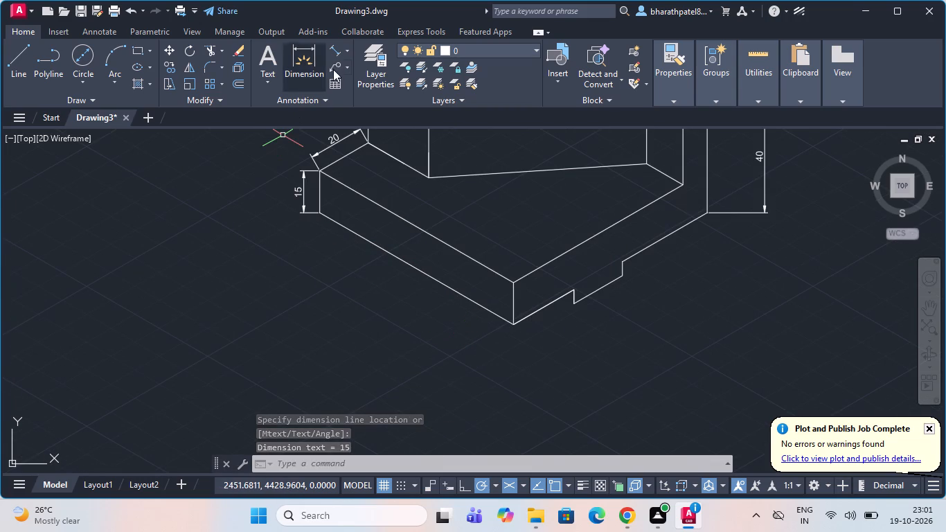
{"action": "left_click", "coordinate": [336, 51]}
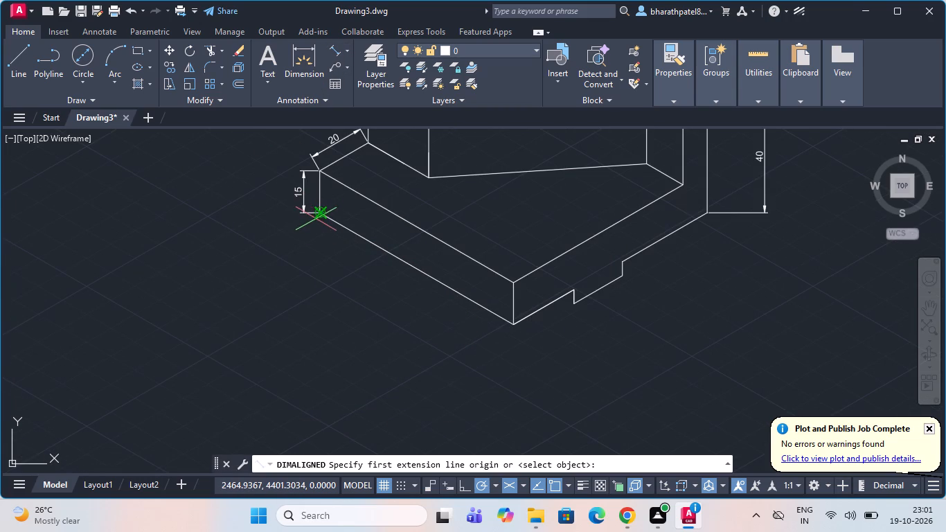
{"action": "scroll", "coordinate": [315, 217], "scroll_direction": "up", "scroll_amount": 3}
{"action": "left_click", "coordinate": [325, 197]}
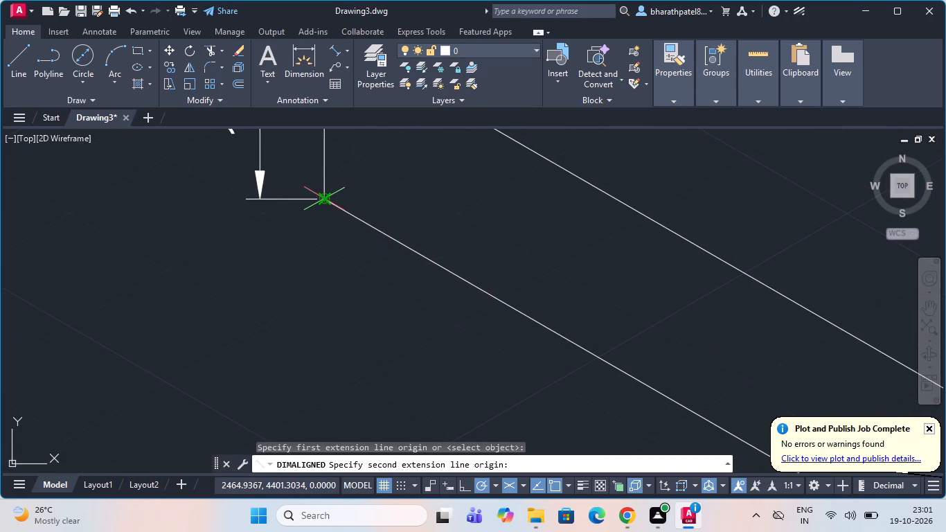
{"action": "scroll", "coordinate": [325, 197], "scroll_direction": "down", "scroll_amount": 4}
{"action": "scroll", "coordinate": [423, 274], "scroll_direction": "up", "scroll_amount": 4}
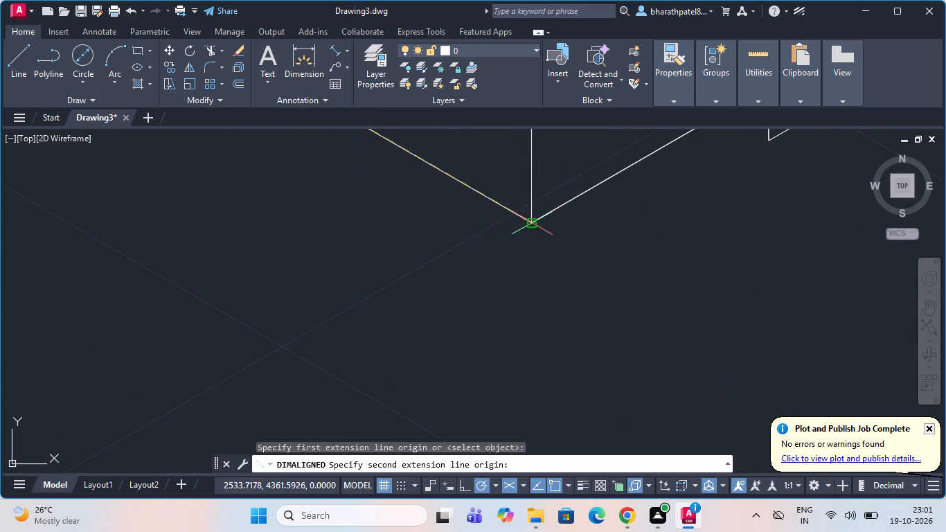
{"action": "left_click", "coordinate": [533, 222]}
{"action": "scroll", "coordinate": [532, 226], "scroll_direction": "down", "scroll_amount": 3}
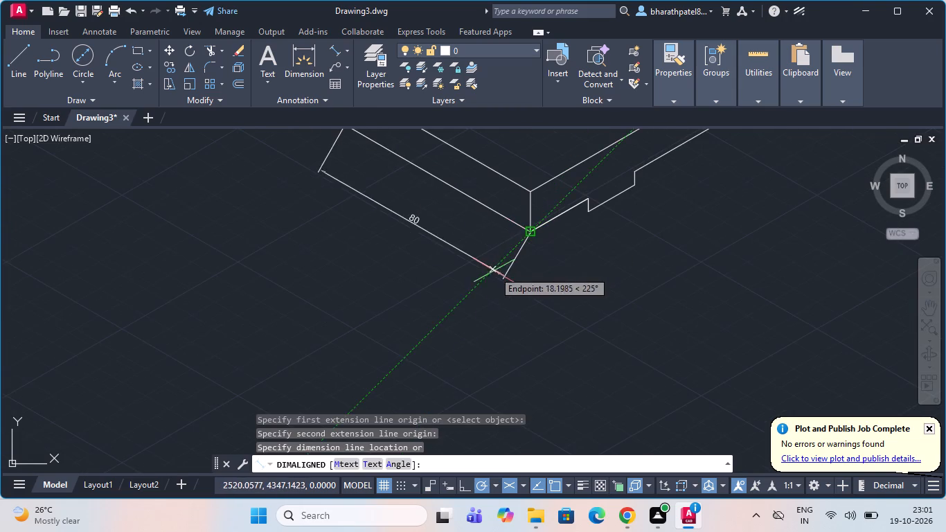
{"action": "left_click", "coordinate": [500, 239]}
Add an aligned dimension from the block's bottom front corner to the start of the notched section, placing it outside the edge.
{"action": "scroll", "coordinate": [497, 248], "scroll_direction": "down", "scroll_amount": 3}
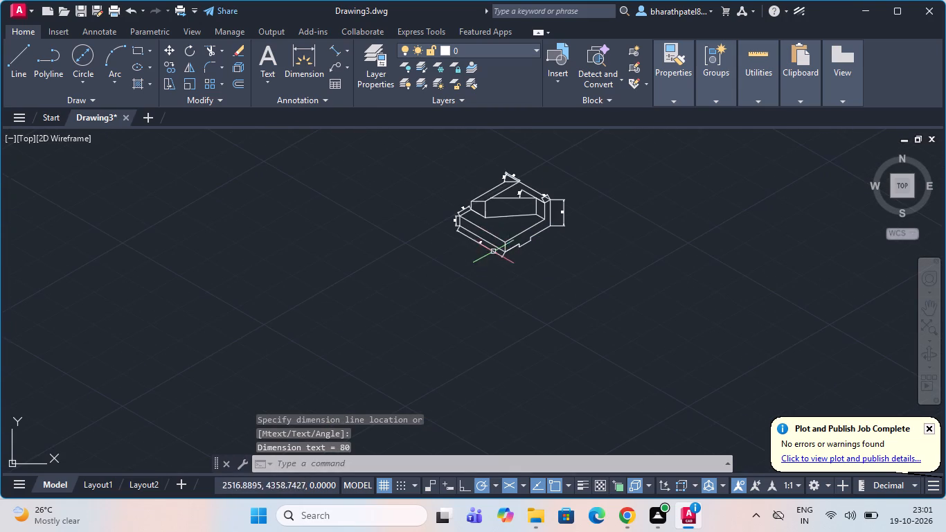
{"action": "scroll", "coordinate": [493, 234], "scroll_direction": "up", "scroll_amount": 2}
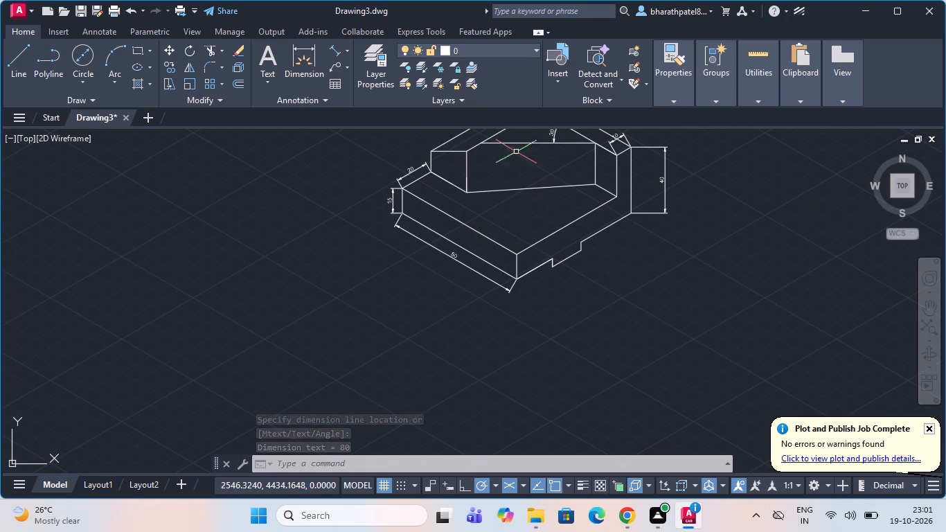
{"action": "left_click", "coordinate": [334, 47]}
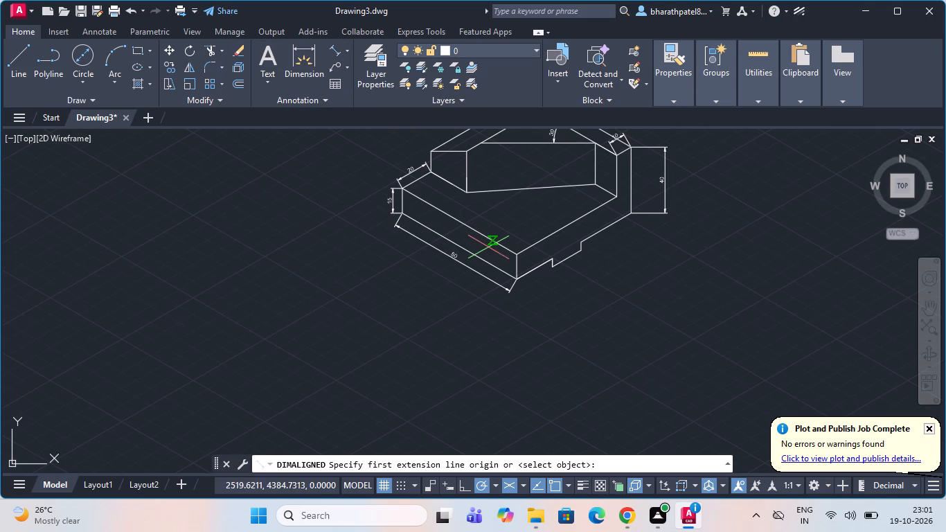
{"action": "scroll", "coordinate": [555, 300], "scroll_direction": "up", "scroll_amount": 3}
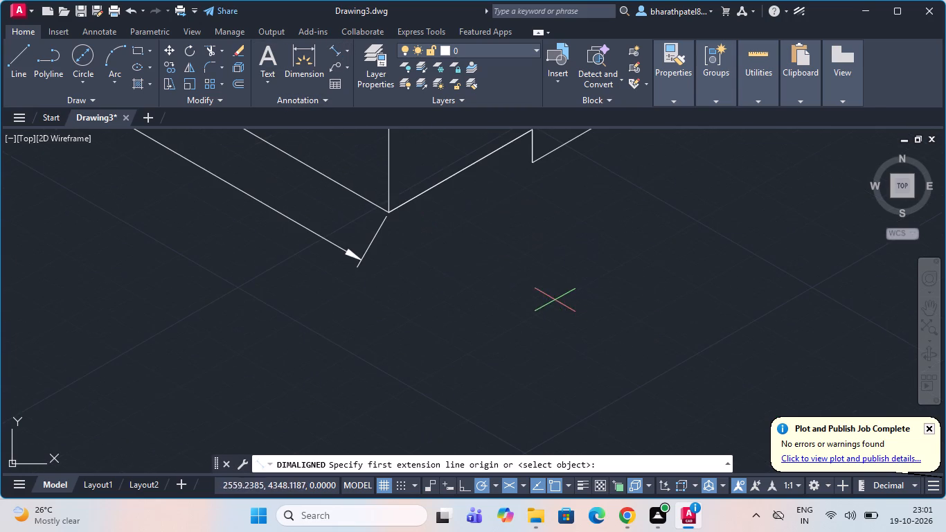
{"action": "left_click", "coordinate": [393, 213]}
{"action": "scroll", "coordinate": [394, 214], "scroll_direction": "down", "scroll_amount": 2}
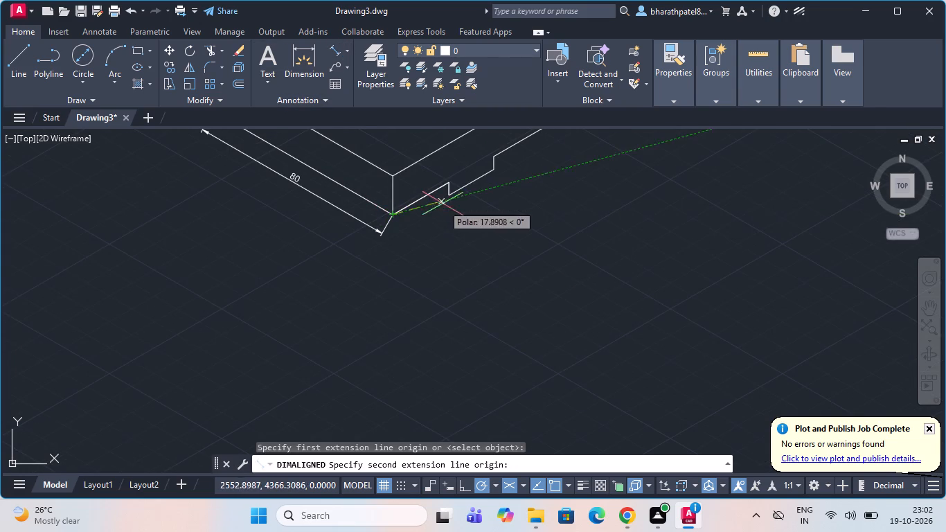
{"action": "scroll", "coordinate": [438, 174], "scroll_direction": "up", "scroll_amount": 2}
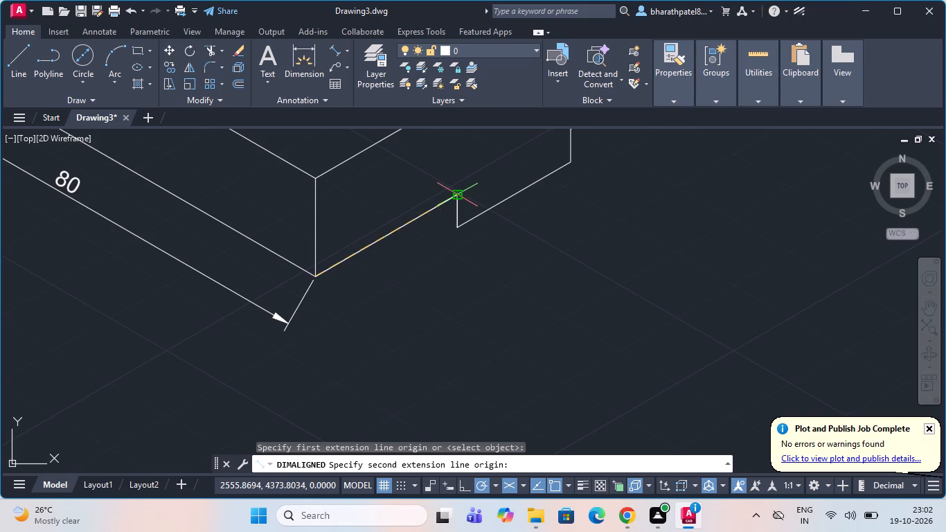
{"action": "left_click", "coordinate": [456, 197]}
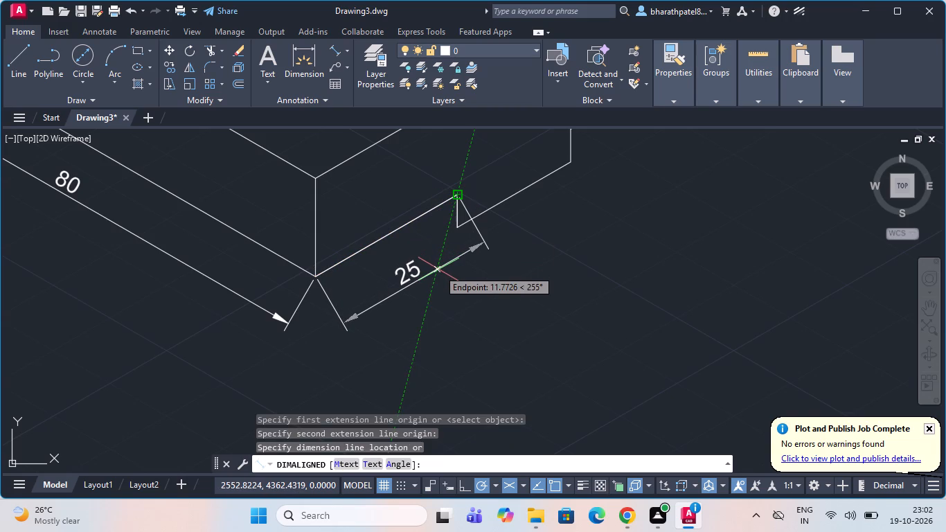
{"action": "left_click", "coordinate": [438, 275]}
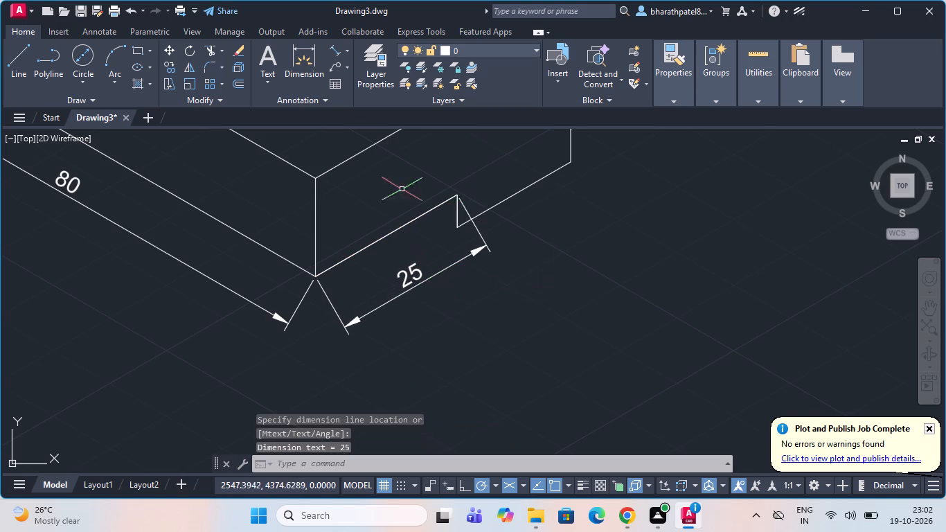
Add an aligned dimension to the lower edge between the two short vertical jogs, placing it in line with the neighbouring segment's dimension.
{"action": "left_click", "coordinate": [334, 51]}
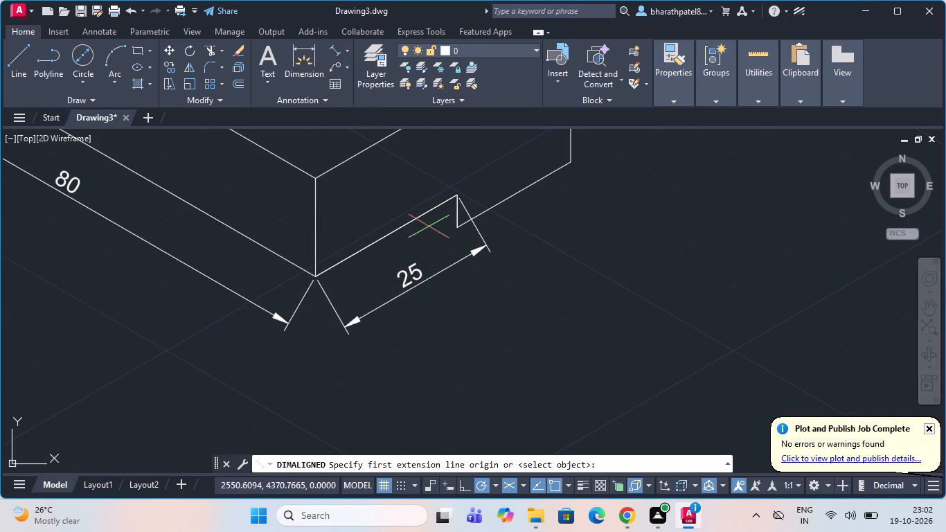
{"action": "scroll", "coordinate": [456, 229], "scroll_direction": "up", "scroll_amount": 4}
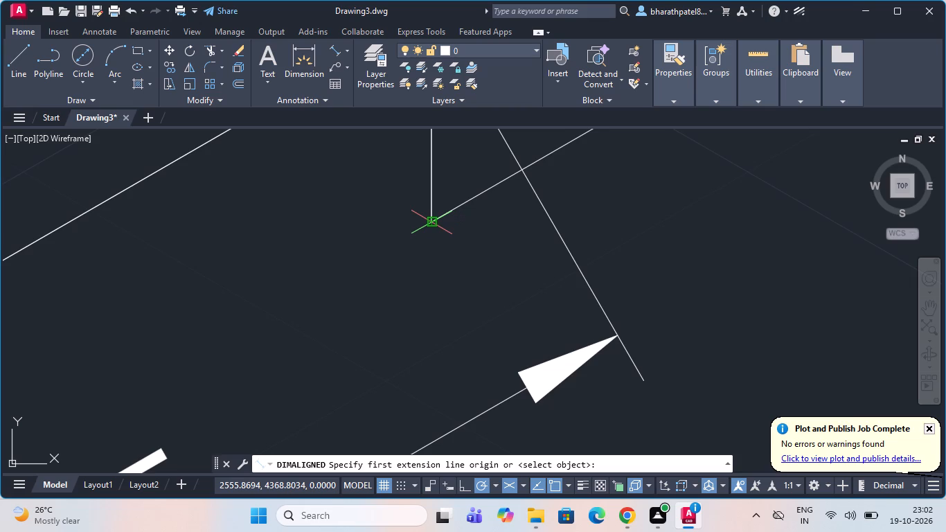
{"action": "scroll", "coordinate": [434, 220], "scroll_direction": "down", "scroll_amount": 2}
{"action": "scroll", "coordinate": [434, 220], "scroll_direction": "up", "scroll_amount": 3}
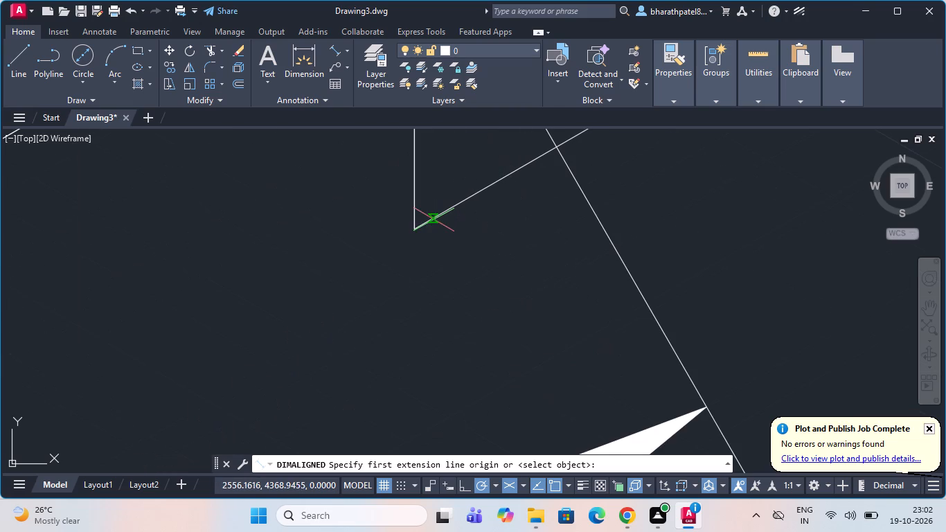
{"action": "left_click", "coordinate": [420, 228]}
{"action": "scroll", "coordinate": [420, 228], "scroll_direction": "down", "scroll_amount": 4}
{"action": "scroll", "coordinate": [506, 195], "scroll_direction": "down", "scroll_amount": 3}
{"action": "scroll", "coordinate": [527, 184], "scroll_direction": "up", "scroll_amount": 4}
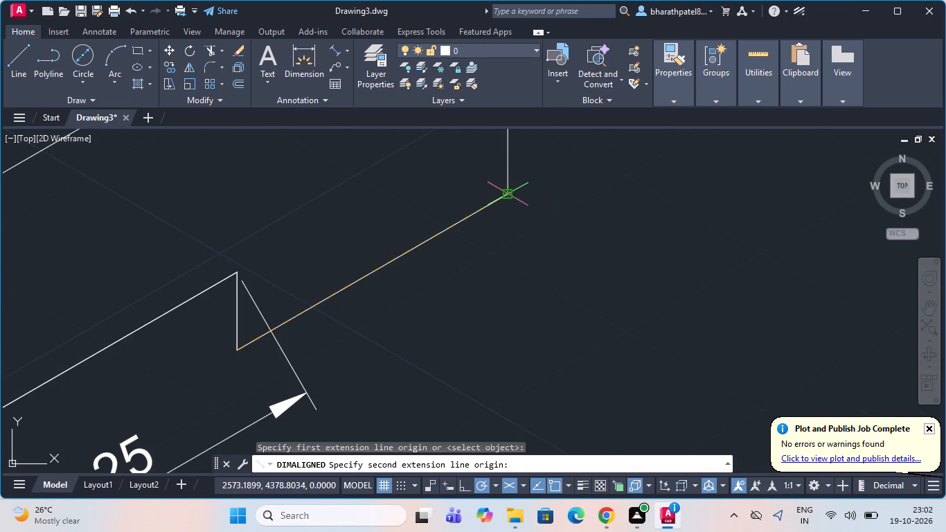
{"action": "left_click", "coordinate": [506, 190]}
{"action": "left_click", "coordinate": [519, 271]}
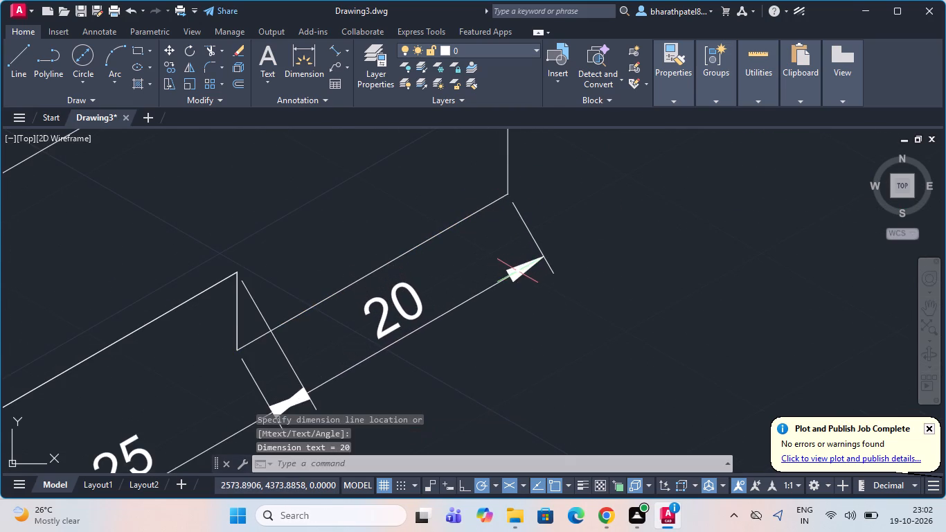
Add an overall aligned dimension from the bottom front corner to the bottom right corner, placing it outside the two segment dimensions.
{"action": "scroll", "coordinate": [493, 268], "scroll_direction": "down", "scroll_amount": 4}
{"action": "scroll", "coordinate": [584, 206], "scroll_direction": "up", "scroll_amount": 1}
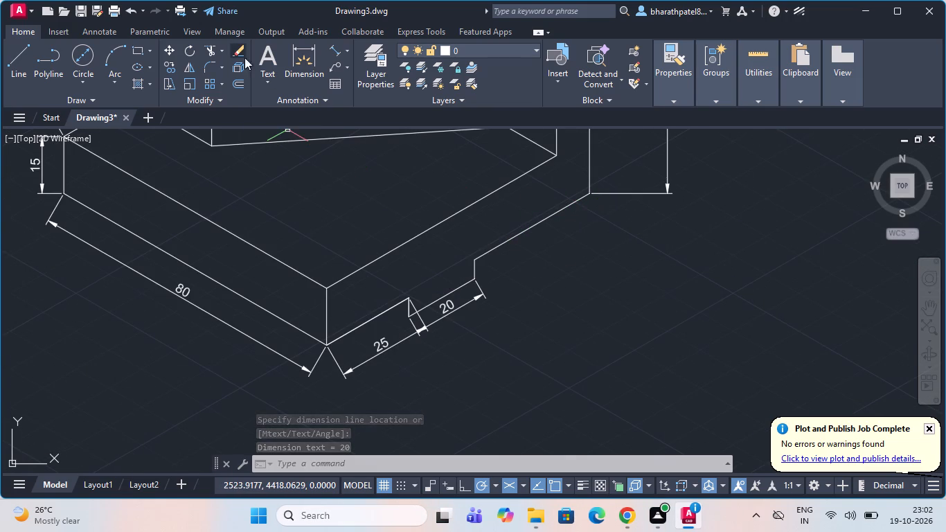
{"action": "left_click", "coordinate": [328, 49]}
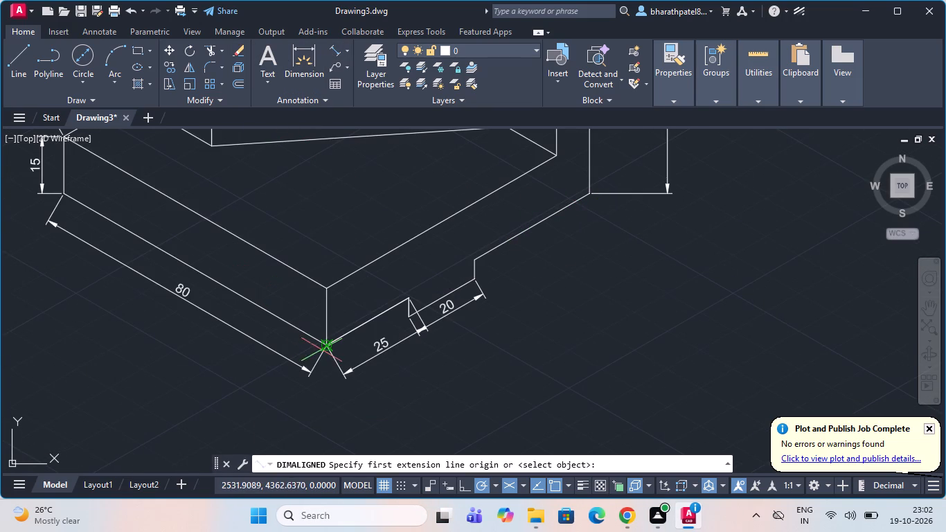
{"action": "left_click", "coordinate": [326, 348]}
{"action": "scroll", "coordinate": [327, 348], "scroll_direction": "down", "scroll_amount": 2}
{"action": "scroll", "coordinate": [401, 260], "scroll_direction": "up", "scroll_amount": 3}
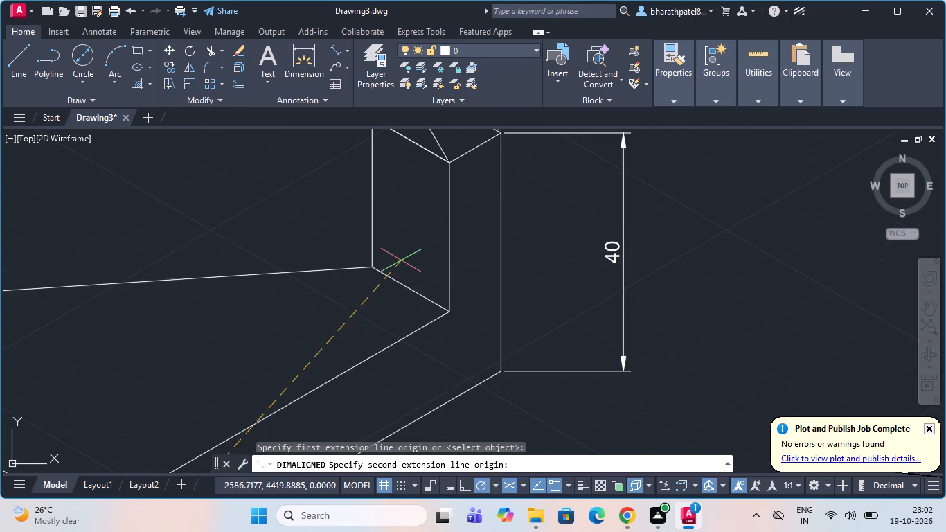
{"action": "left_click", "coordinate": [501, 372]}
{"action": "scroll", "coordinate": [502, 362], "scroll_direction": "down", "scroll_amount": 3}
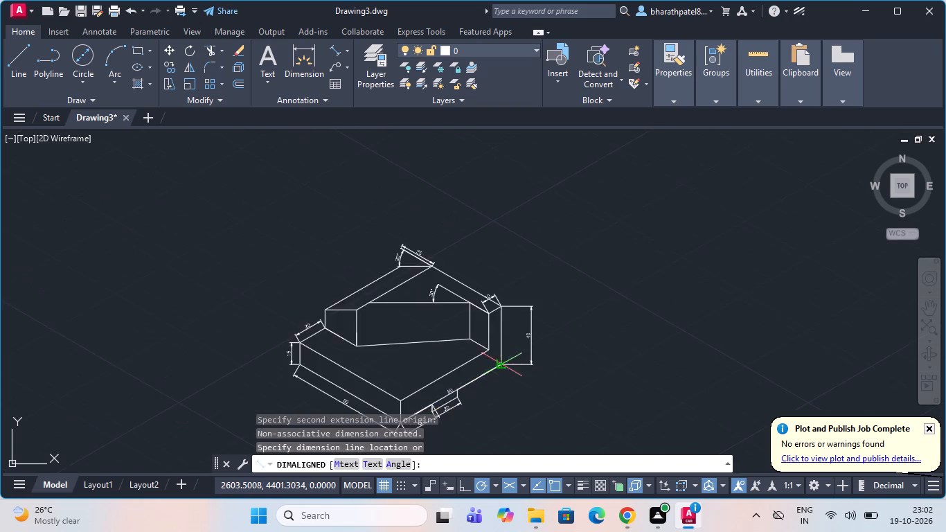
{"action": "scroll", "coordinate": [502, 351], "scroll_direction": "down", "scroll_amount": 3}
{"action": "scroll", "coordinate": [476, 413], "scroll_direction": "up", "scroll_amount": 3}
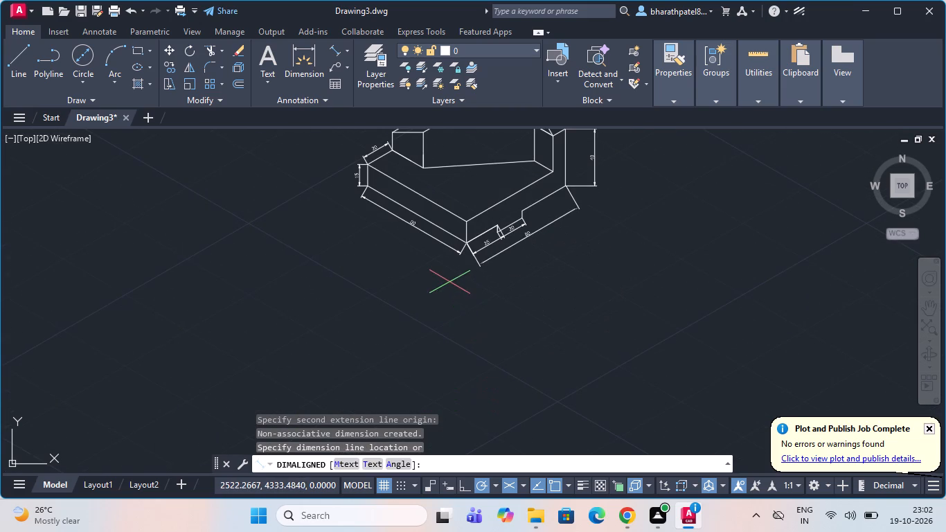
{"action": "left_click", "coordinate": [449, 282]}
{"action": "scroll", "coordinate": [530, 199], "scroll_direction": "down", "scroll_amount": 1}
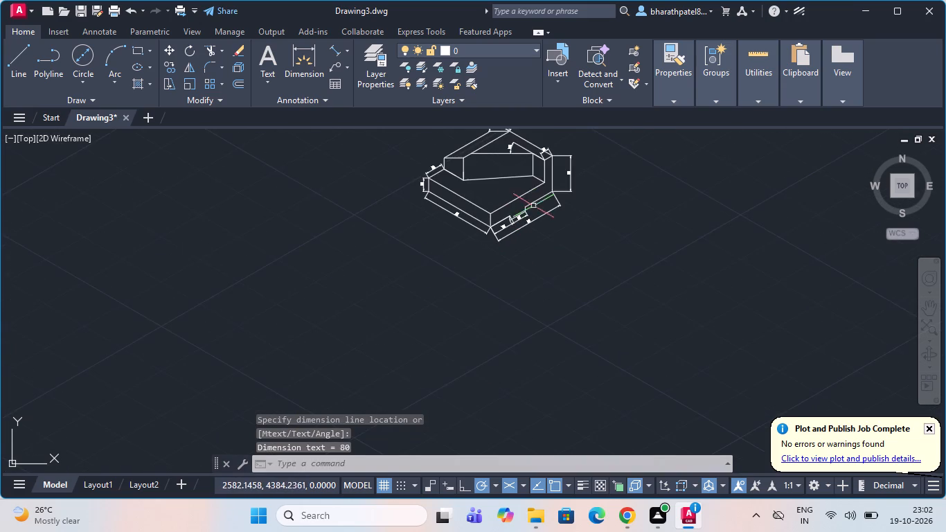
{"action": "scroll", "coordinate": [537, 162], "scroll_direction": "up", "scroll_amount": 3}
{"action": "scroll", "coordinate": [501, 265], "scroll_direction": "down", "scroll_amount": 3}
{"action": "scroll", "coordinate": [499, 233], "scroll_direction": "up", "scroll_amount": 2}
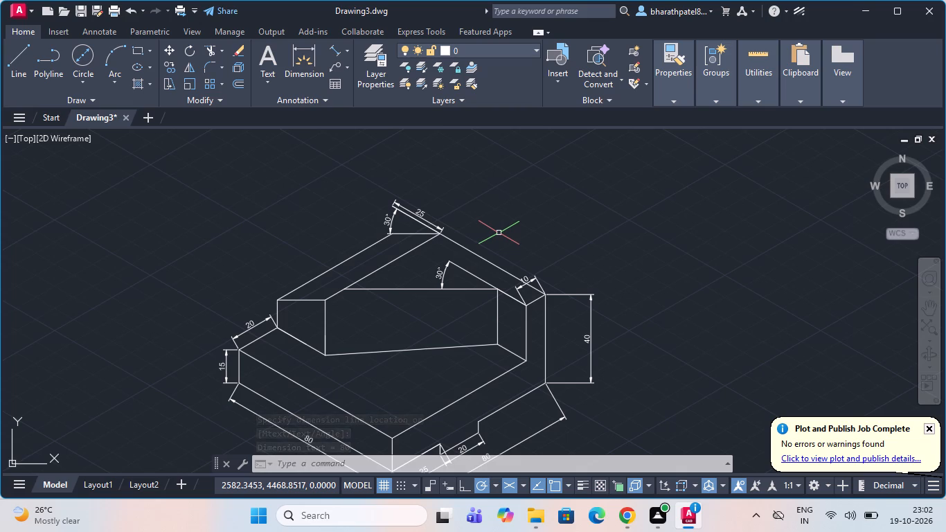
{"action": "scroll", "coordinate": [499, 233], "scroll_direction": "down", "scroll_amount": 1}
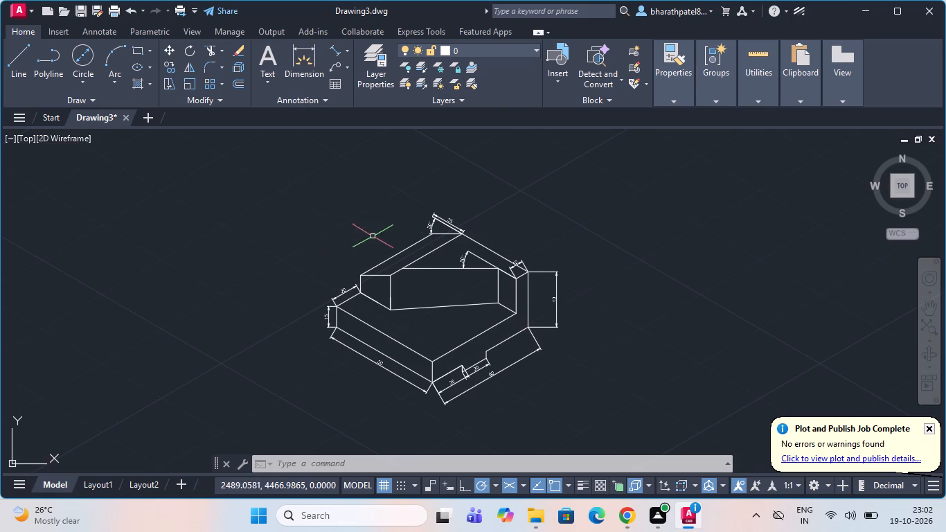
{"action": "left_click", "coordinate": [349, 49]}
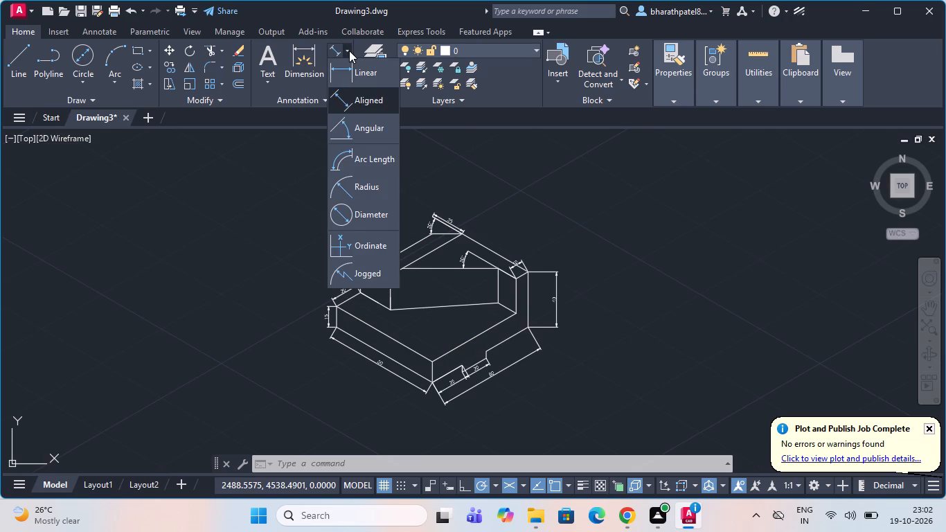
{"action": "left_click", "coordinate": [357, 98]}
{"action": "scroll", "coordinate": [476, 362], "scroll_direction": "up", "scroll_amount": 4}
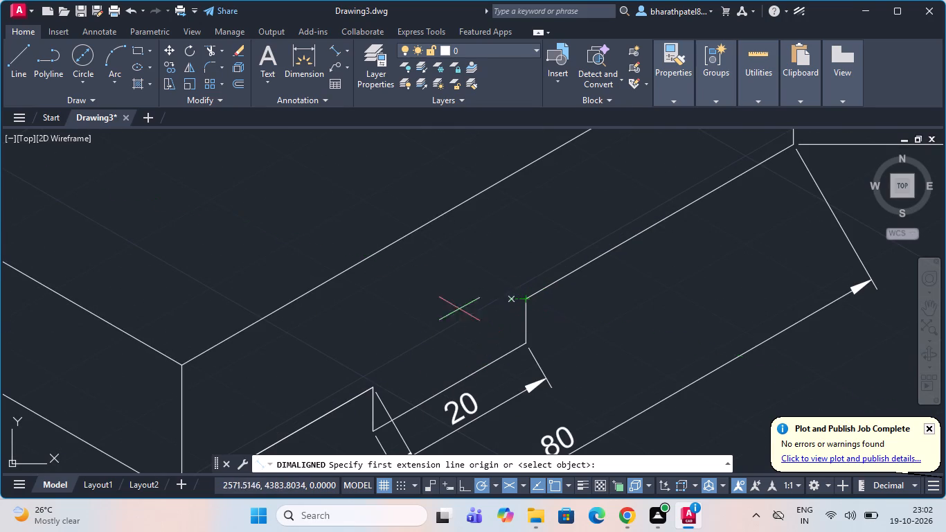
Draw a vertical line from the midpoint of the lower edge between the jogs, up past the front face's top edge.
{"action": "left_click", "coordinate": [15, 62]}
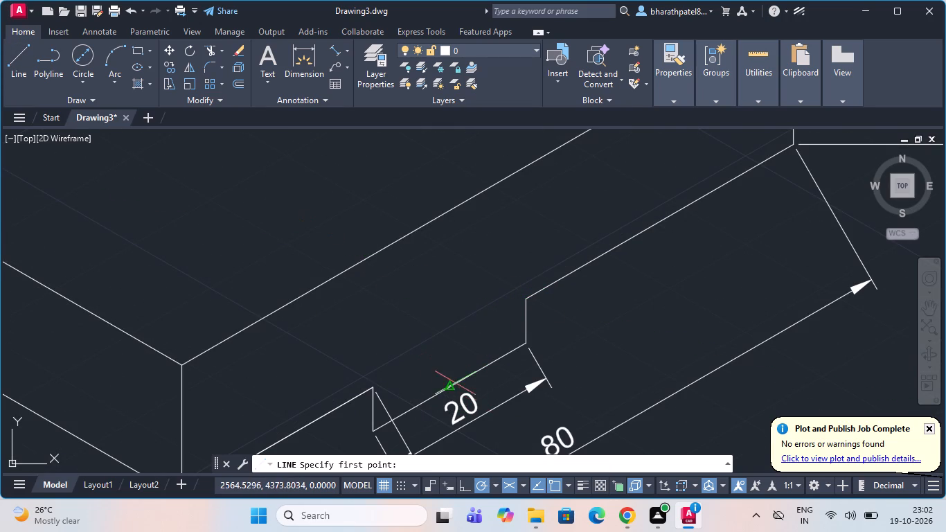
{"action": "left_click", "coordinate": [448, 389]}
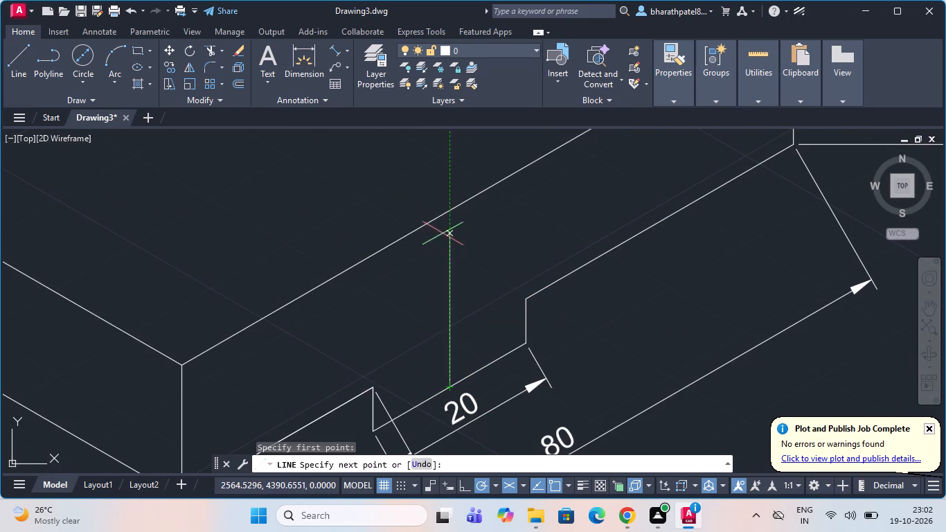
{"action": "left_click", "coordinate": [451, 188]}
{"action": "key", "text": "Escape"}
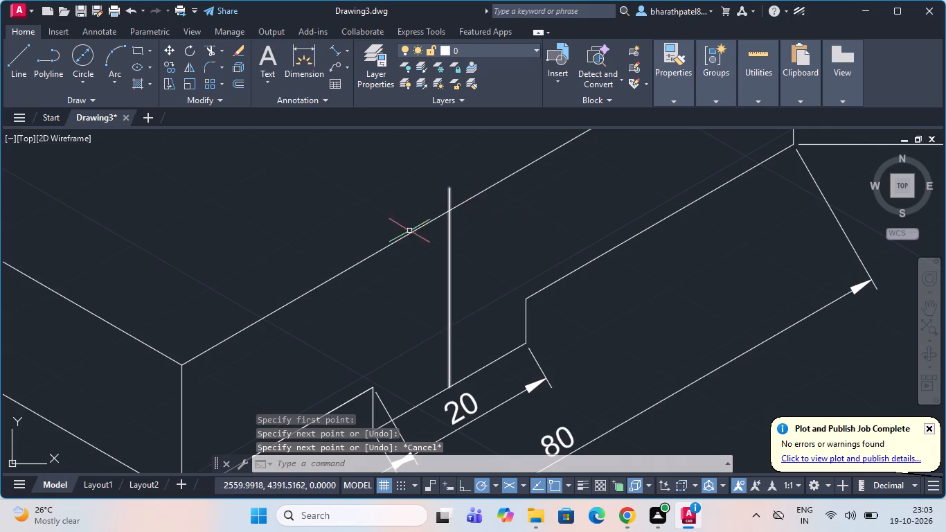
Add an aligned dimension between the lower edge's midpoint and the front face's top edge, placing it along the vertical helper line.
{"action": "scroll", "coordinate": [407, 233], "scroll_direction": "down", "scroll_amount": 2}
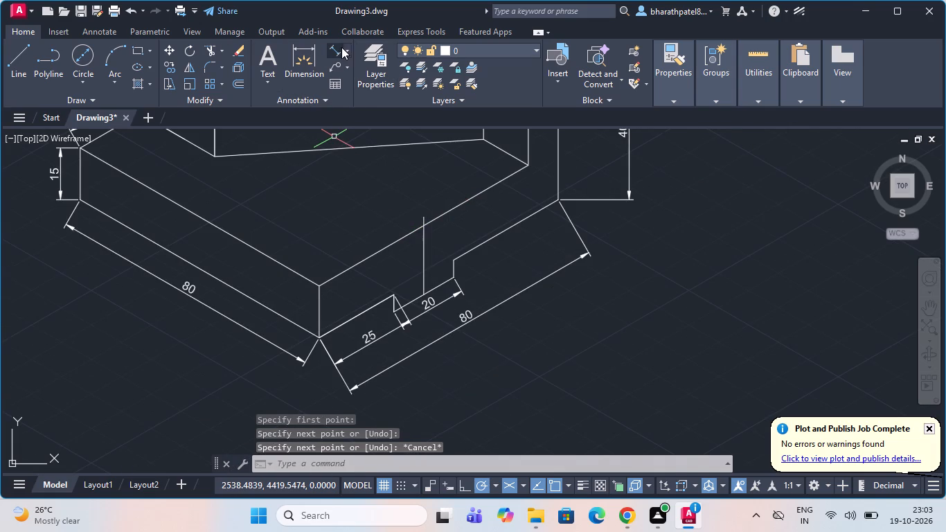
{"action": "left_click", "coordinate": [337, 48]}
{"action": "scroll", "coordinate": [418, 263], "scroll_direction": "up", "scroll_amount": 4}
{"action": "scroll", "coordinate": [413, 337], "scroll_direction": "down", "scroll_amount": 2}
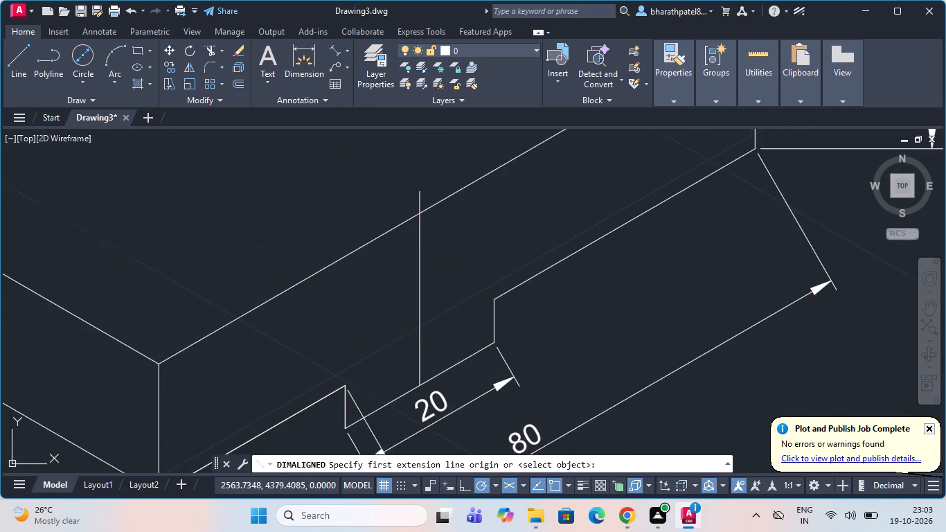
{"action": "scroll", "coordinate": [408, 388], "scroll_direction": "up", "scroll_amount": 3}
{"action": "left_click", "coordinate": [436, 378]}
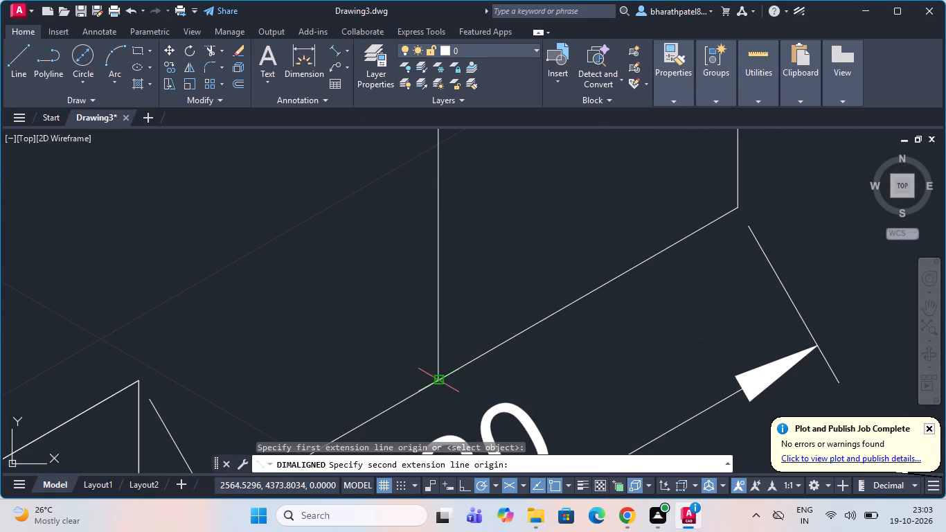
{"action": "scroll", "coordinate": [436, 378], "scroll_direction": "down", "scroll_amount": 4}
{"action": "scroll", "coordinate": [442, 272], "scroll_direction": "up", "scroll_amount": 4}
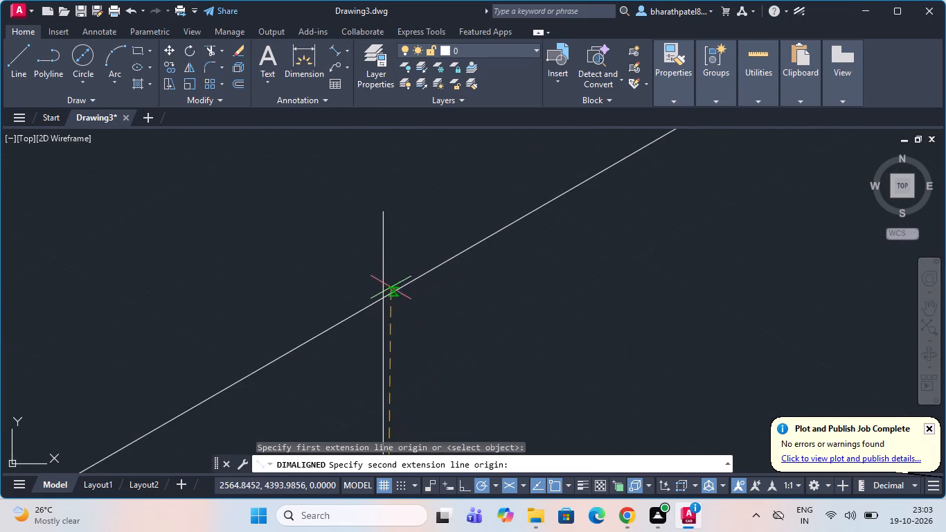
{"action": "left_click", "coordinate": [383, 299]}
{"action": "scroll", "coordinate": [383, 299], "scroll_direction": "down", "scroll_amount": 4}
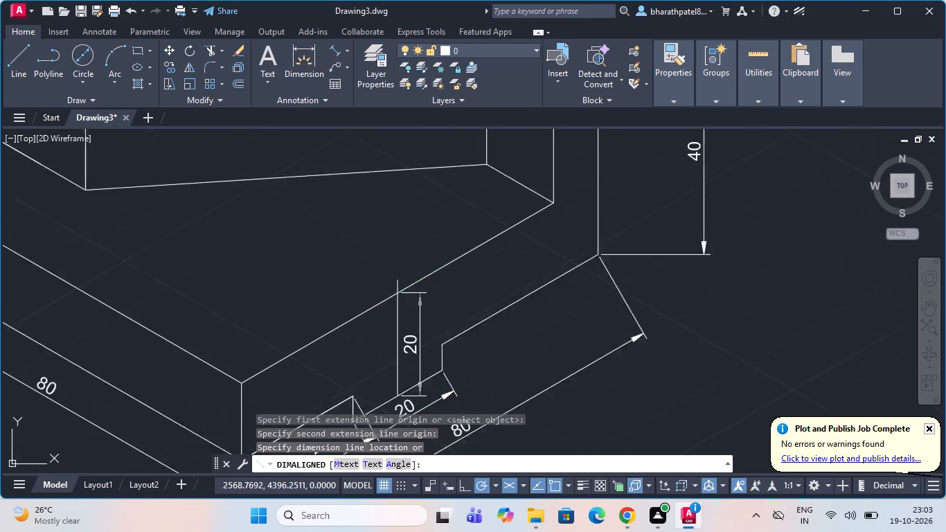
{"action": "scroll", "coordinate": [420, 281], "scroll_direction": "down", "scroll_amount": 1}
{"action": "scroll", "coordinate": [402, 335], "scroll_direction": "up", "scroll_amount": 3}
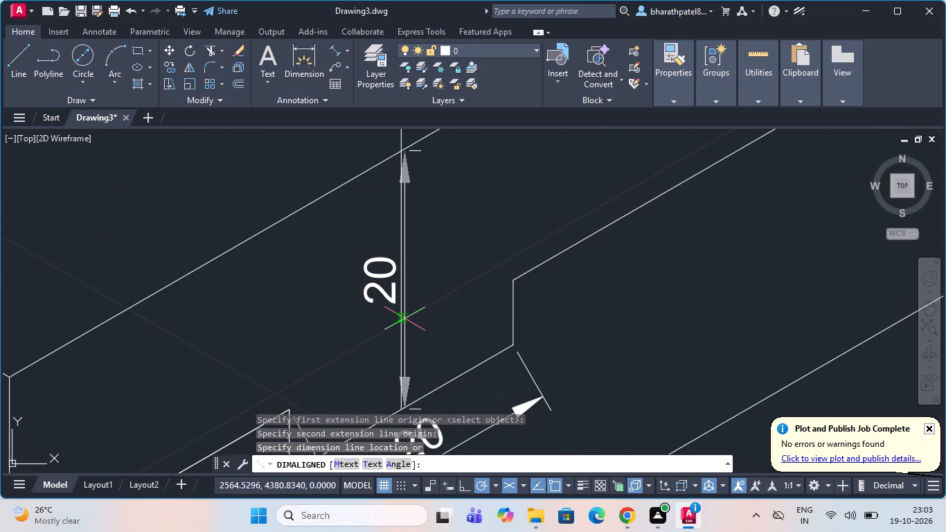
{"action": "left_click", "coordinate": [401, 317]}
{"action": "scroll", "coordinate": [401, 296], "scroll_direction": "down", "scroll_amount": 2}
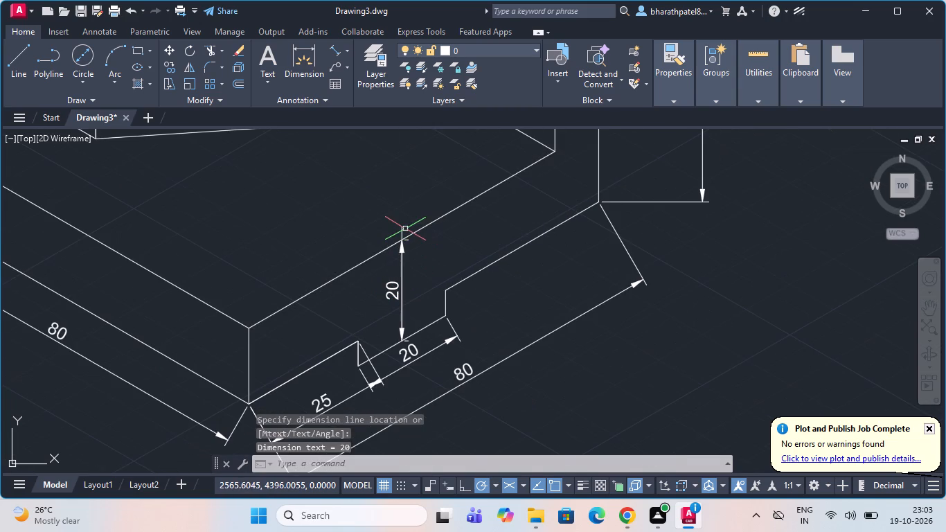
Delete the vertical helper line that crosses the front face and extends above its top edge.
{"action": "left_click", "coordinate": [402, 229]}
{"action": "key", "text": "Delete"}
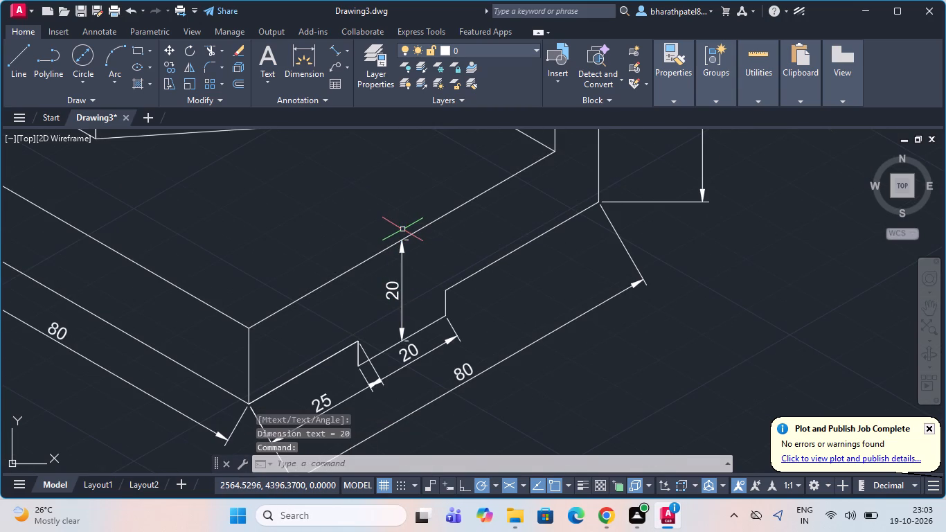
{"action": "scroll", "coordinate": [402, 229], "scroll_direction": "down", "scroll_amount": 3}
{"action": "scroll", "coordinate": [387, 213], "scroll_direction": "up", "scroll_amount": 1}
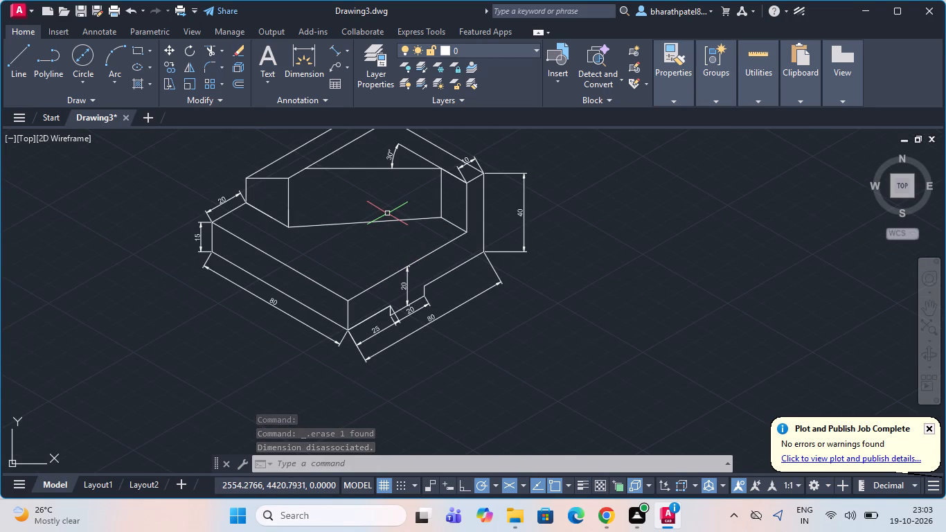
Draw a line from the front face's upper front corner 35 along the top edge, then 25 at 150° across the upper face.
{"action": "left_click", "coordinate": [17, 70]}
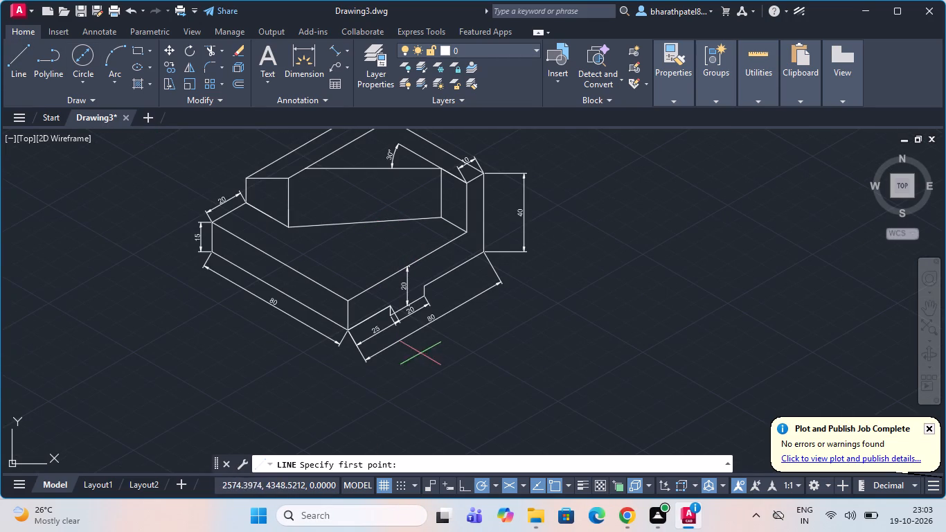
{"action": "scroll", "coordinate": [343, 299], "scroll_direction": "up", "scroll_amount": 4}
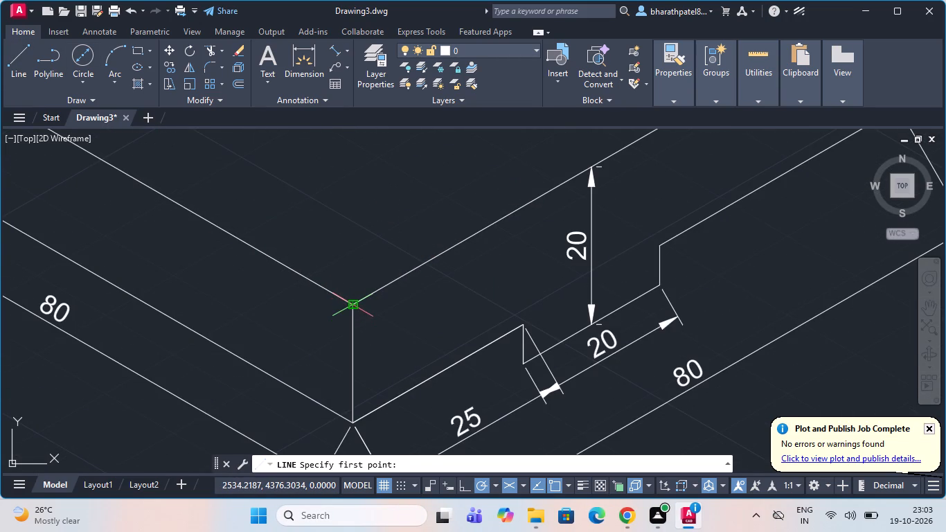
{"action": "left_click", "coordinate": [352, 306]}
{"action": "scroll", "coordinate": [352, 306], "scroll_direction": "down", "scroll_amount": 3}
{"action": "scroll", "coordinate": [410, 249], "scroll_direction": "up", "scroll_amount": 3}
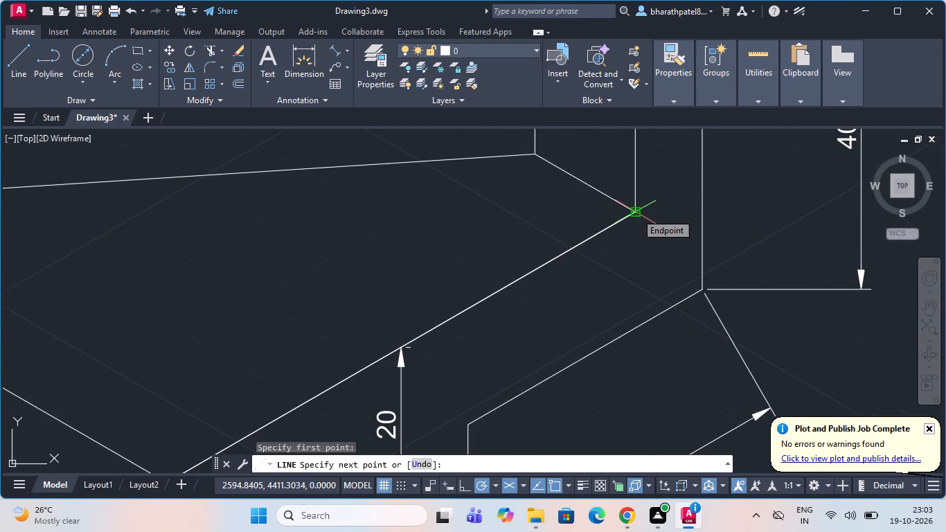
{"action": "key", "text": "3"}
{"action": "key", "text": "5"}
{"action": "key", "text": "Return"}
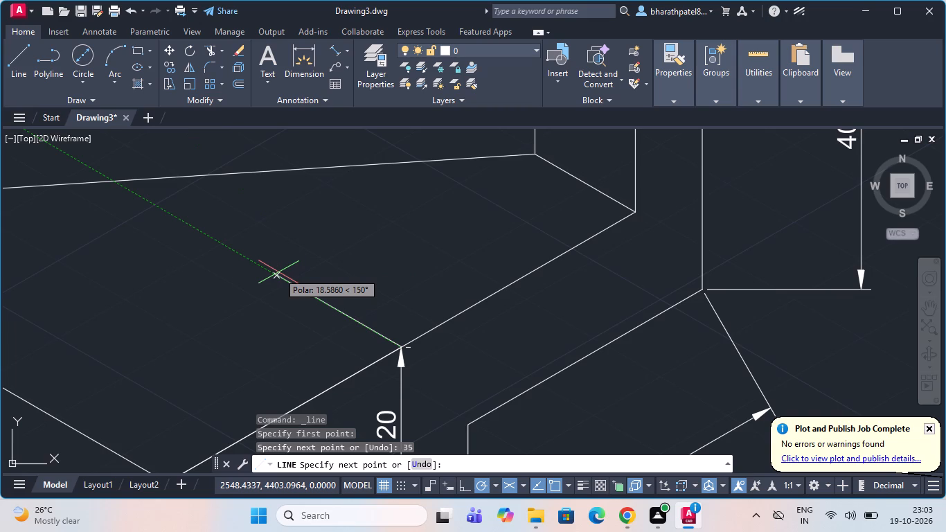
{"action": "key", "text": "2"}
{"action": "key", "text": "5"}
{"action": "key", "text": "Return"}
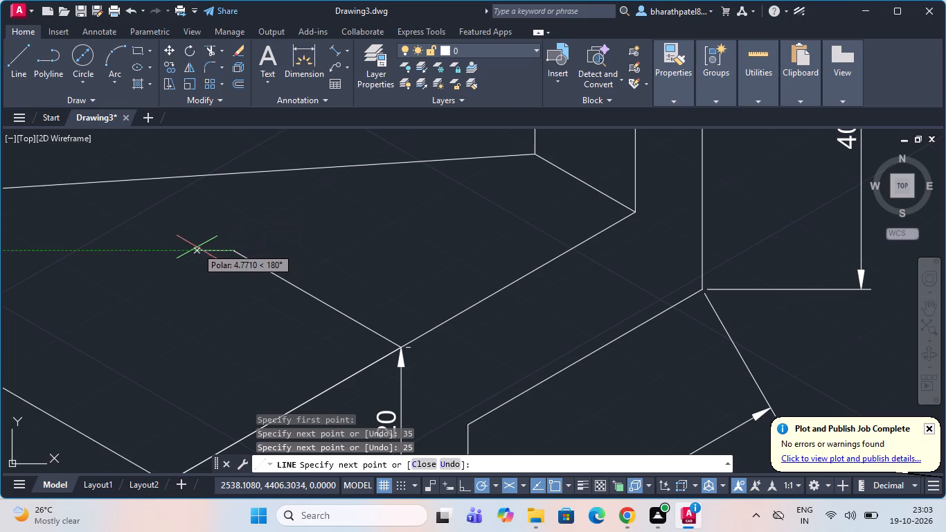
{"action": "key", "text": "Escape"}
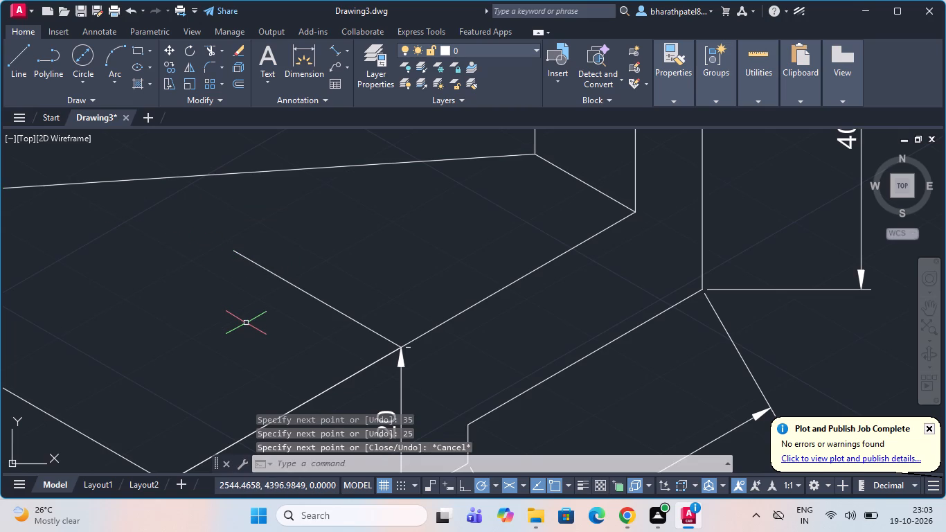
{"action": "scroll", "coordinate": [246, 323], "scroll_direction": "down", "scroll_amount": 2}
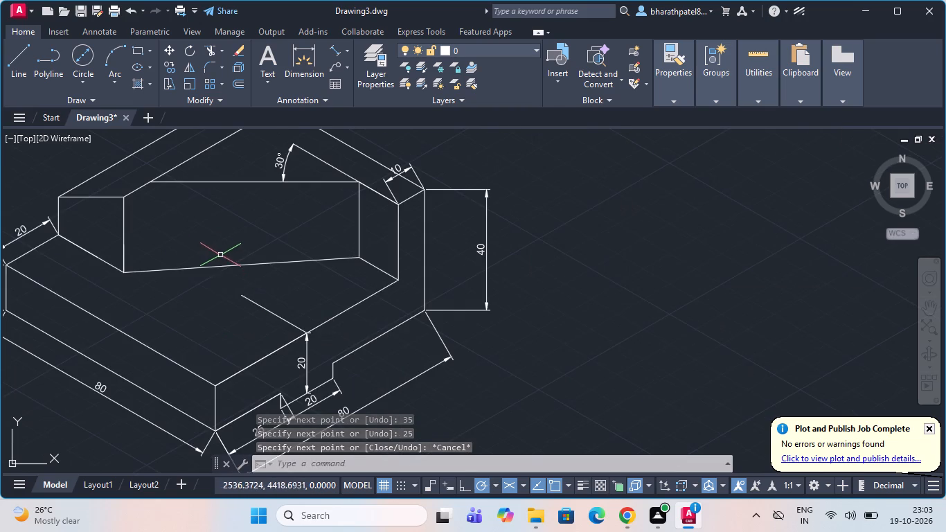
{"action": "scroll", "coordinate": [220, 254], "scroll_direction": "up", "scroll_amount": 2}
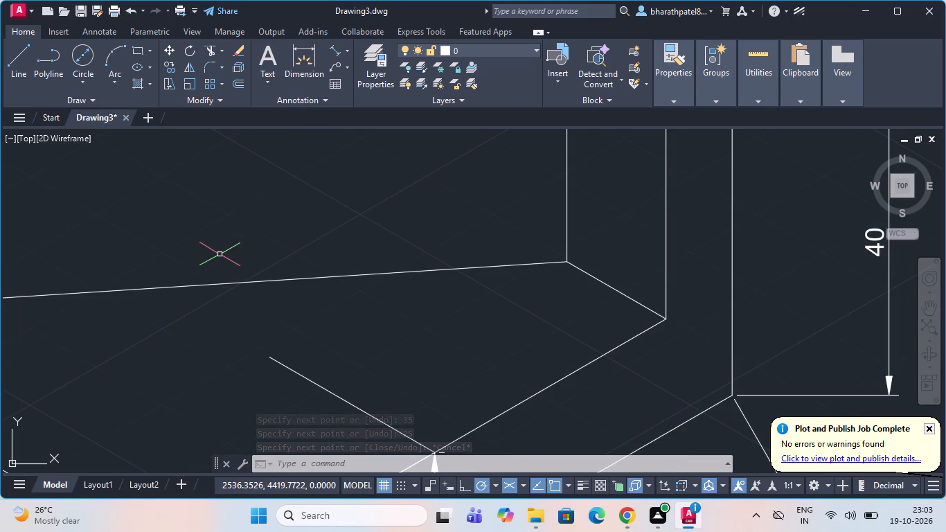
{"action": "key", "text": "Escape"}
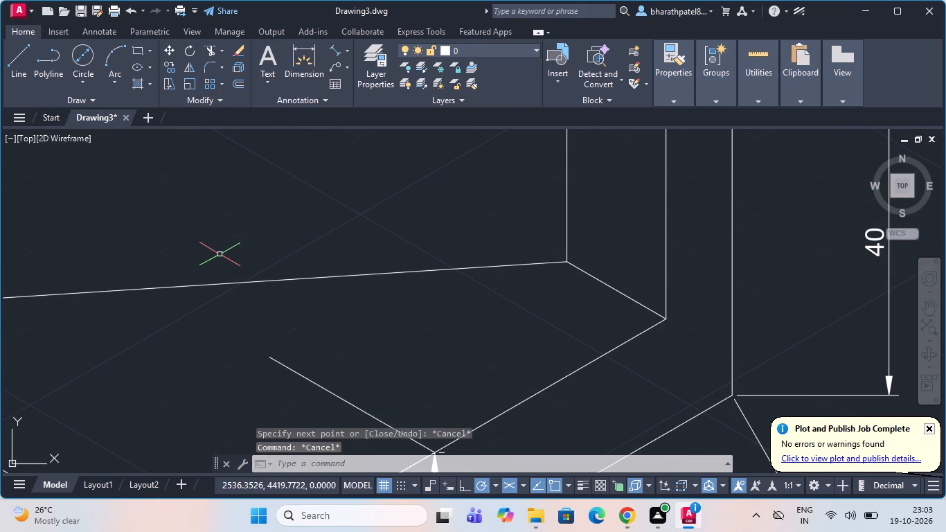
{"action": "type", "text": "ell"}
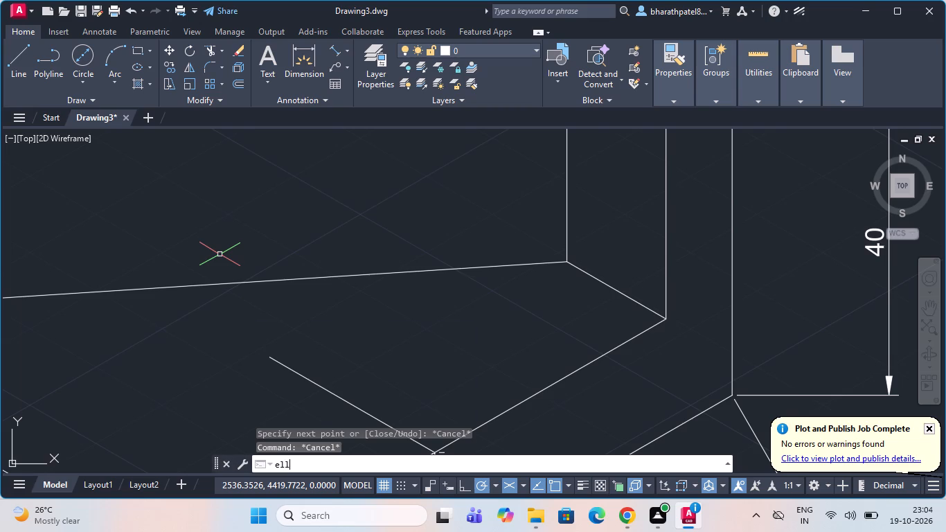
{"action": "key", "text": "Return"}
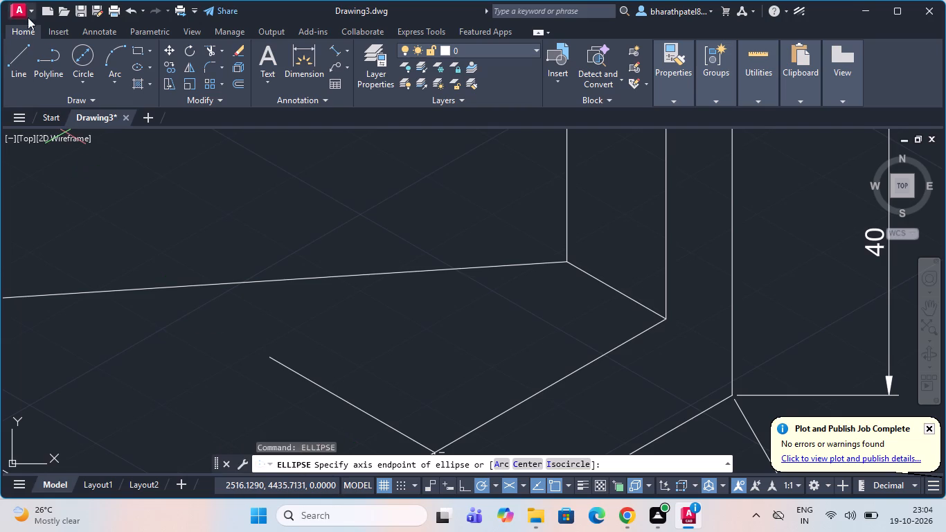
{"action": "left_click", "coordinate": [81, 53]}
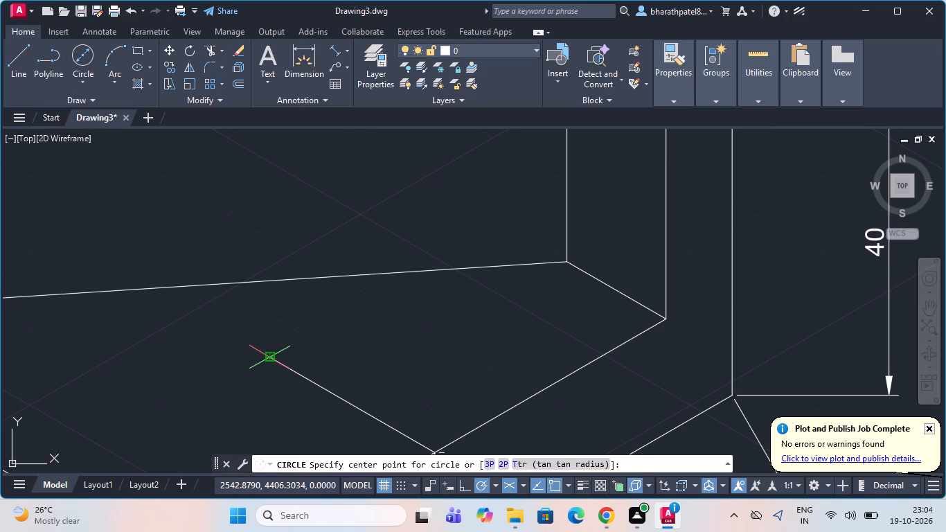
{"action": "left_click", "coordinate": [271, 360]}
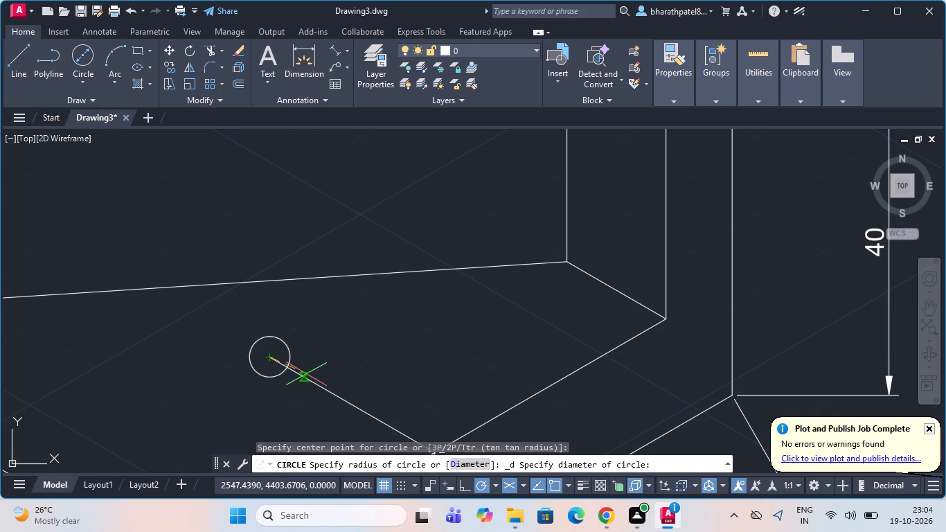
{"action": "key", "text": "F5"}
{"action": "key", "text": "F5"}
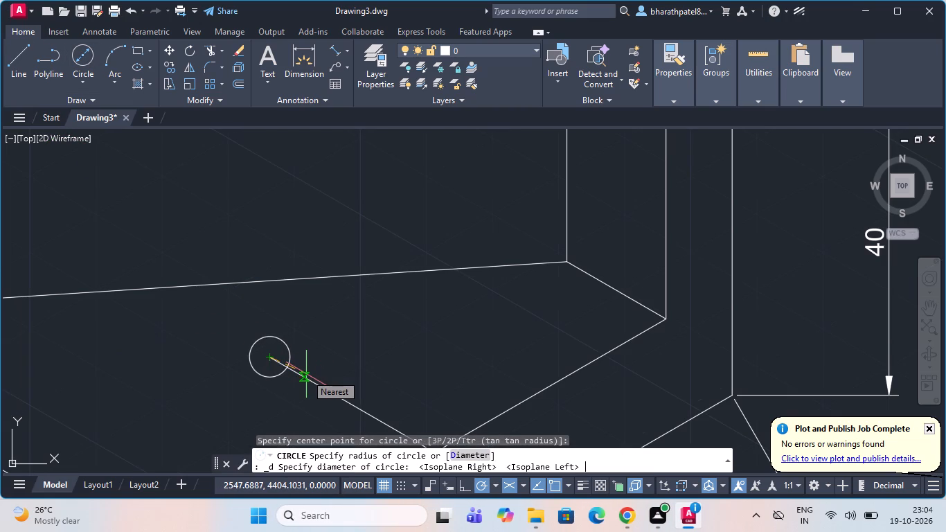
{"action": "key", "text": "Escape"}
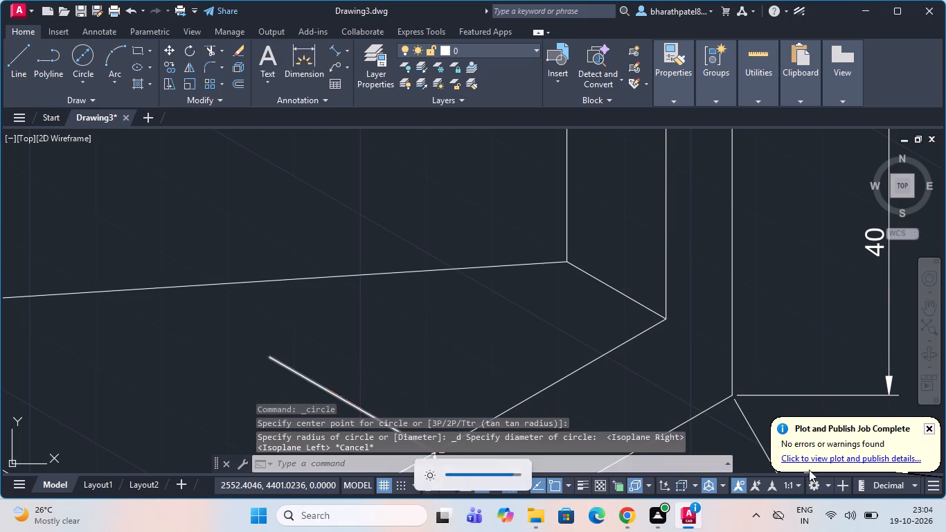
Set the isometric drafting plane to Isoplane Top.
{"action": "left_click", "coordinate": [526, 484]}
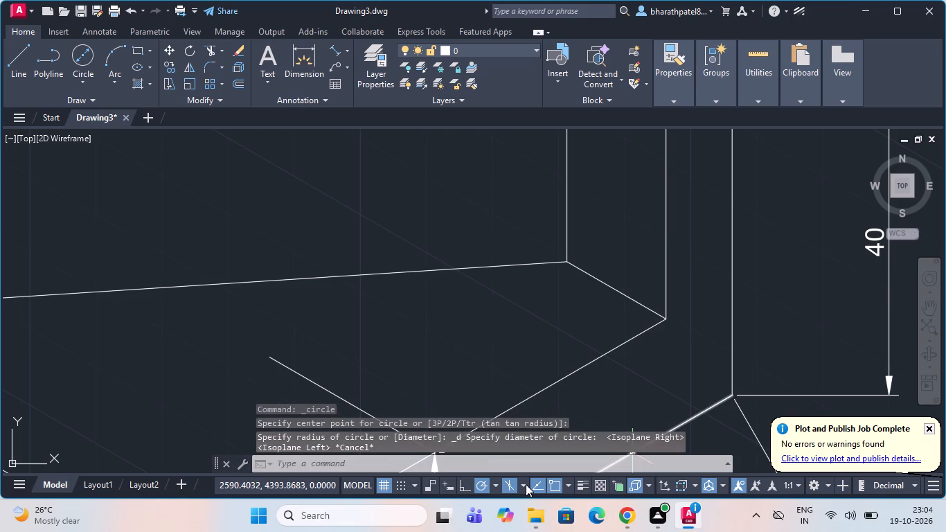
{"action": "left_click", "coordinate": [540, 443]}
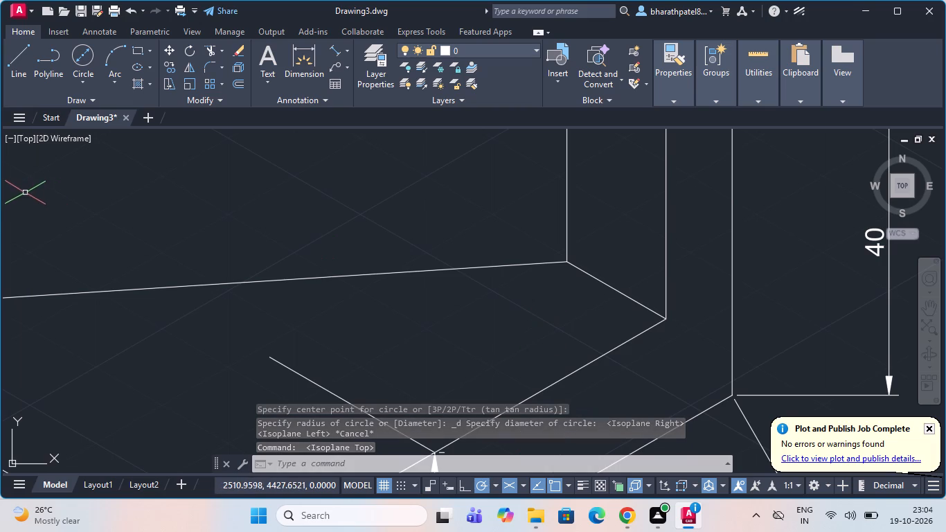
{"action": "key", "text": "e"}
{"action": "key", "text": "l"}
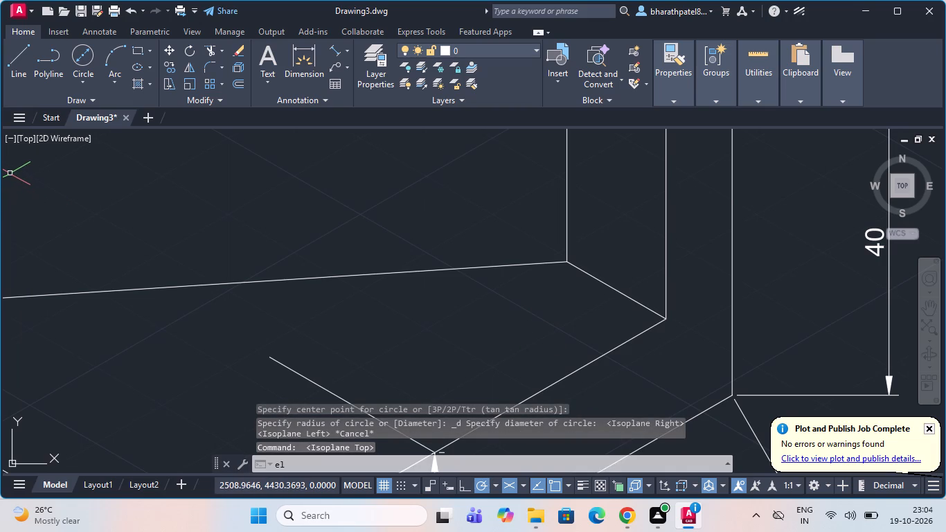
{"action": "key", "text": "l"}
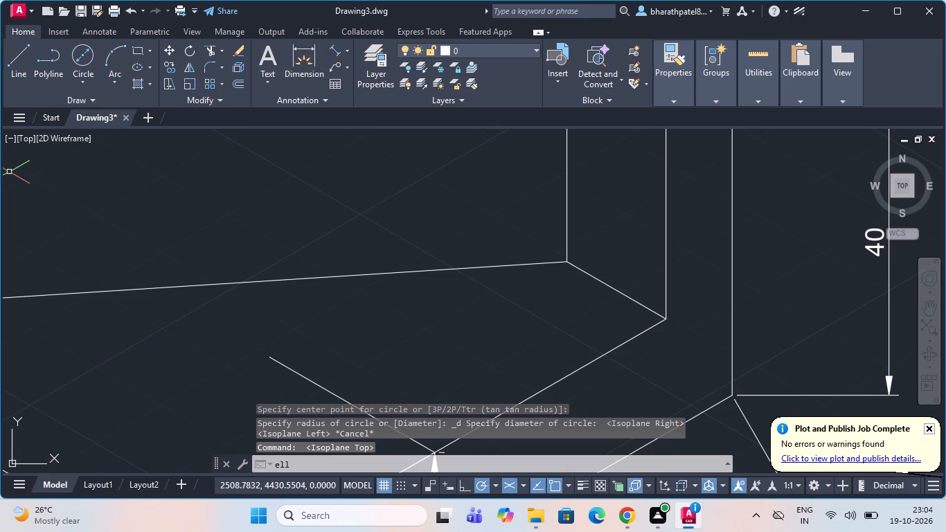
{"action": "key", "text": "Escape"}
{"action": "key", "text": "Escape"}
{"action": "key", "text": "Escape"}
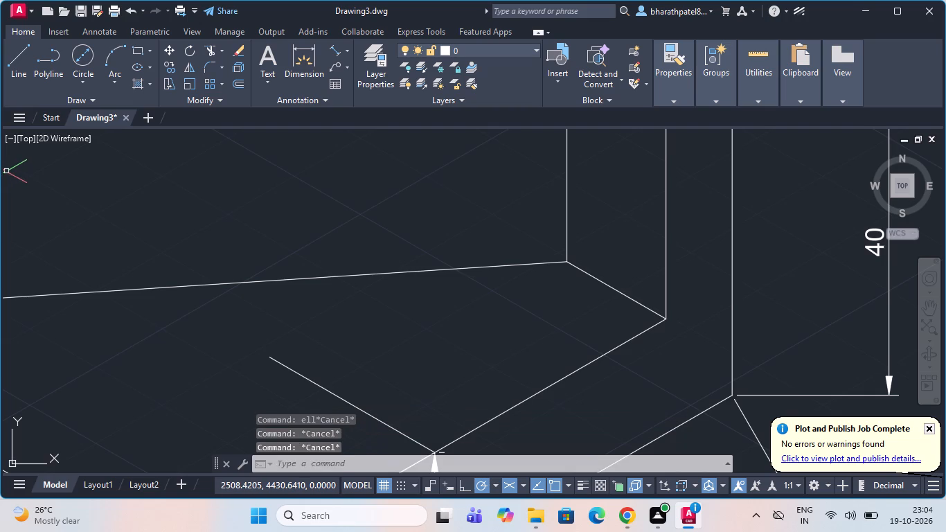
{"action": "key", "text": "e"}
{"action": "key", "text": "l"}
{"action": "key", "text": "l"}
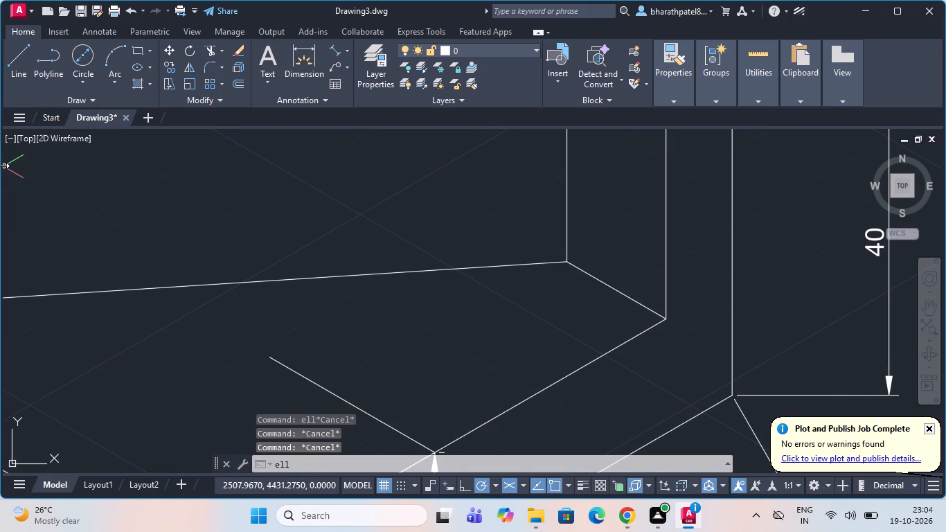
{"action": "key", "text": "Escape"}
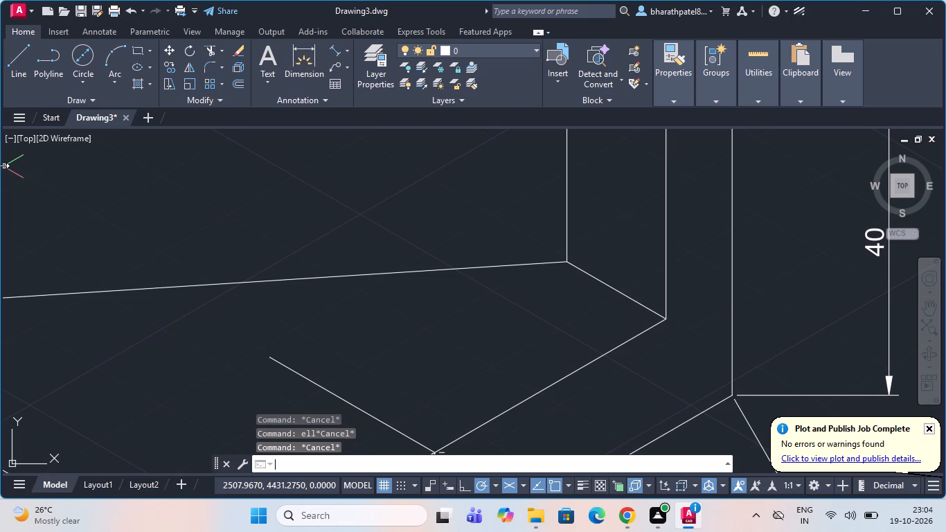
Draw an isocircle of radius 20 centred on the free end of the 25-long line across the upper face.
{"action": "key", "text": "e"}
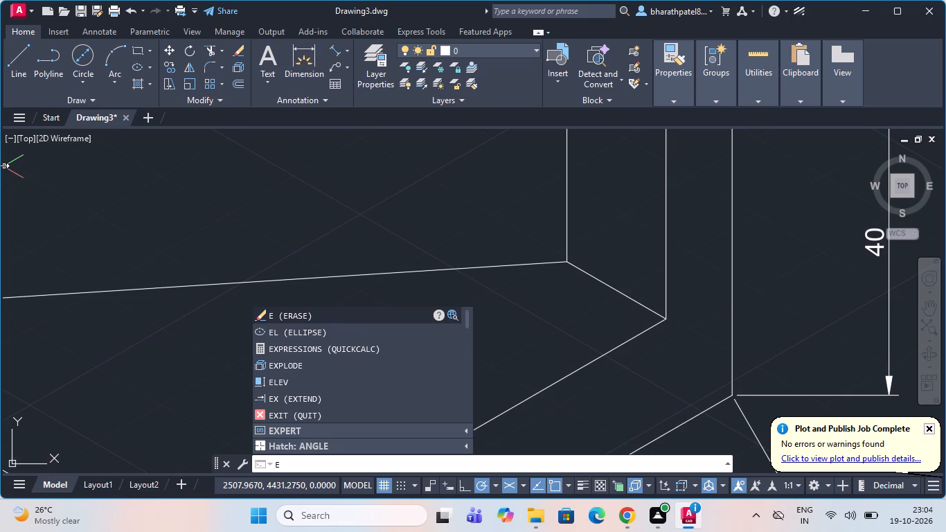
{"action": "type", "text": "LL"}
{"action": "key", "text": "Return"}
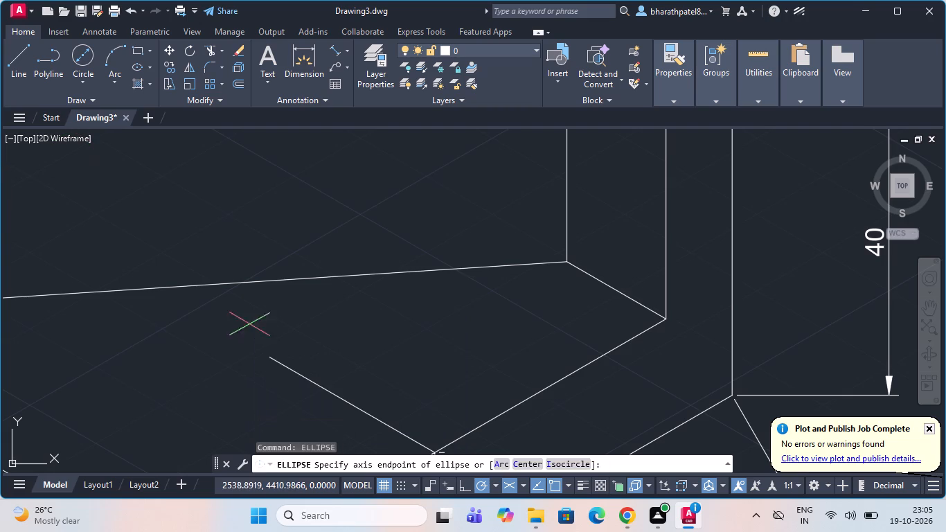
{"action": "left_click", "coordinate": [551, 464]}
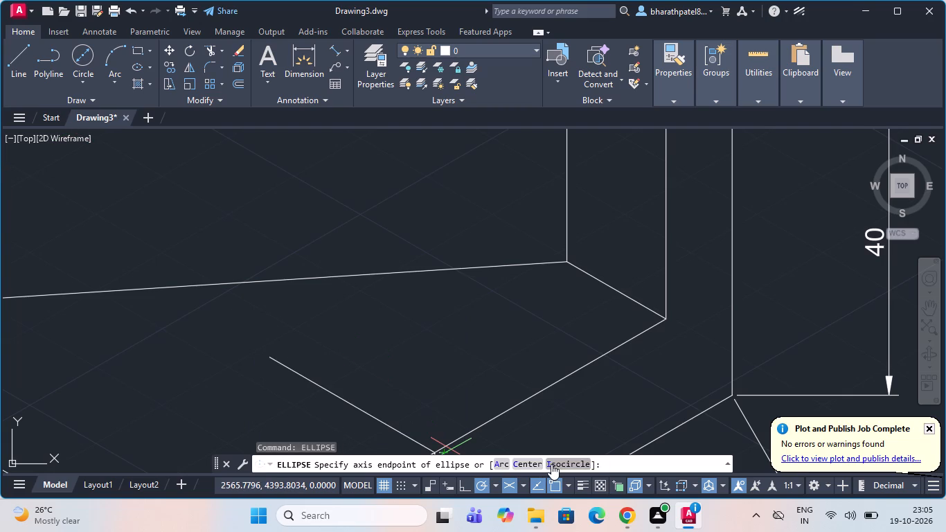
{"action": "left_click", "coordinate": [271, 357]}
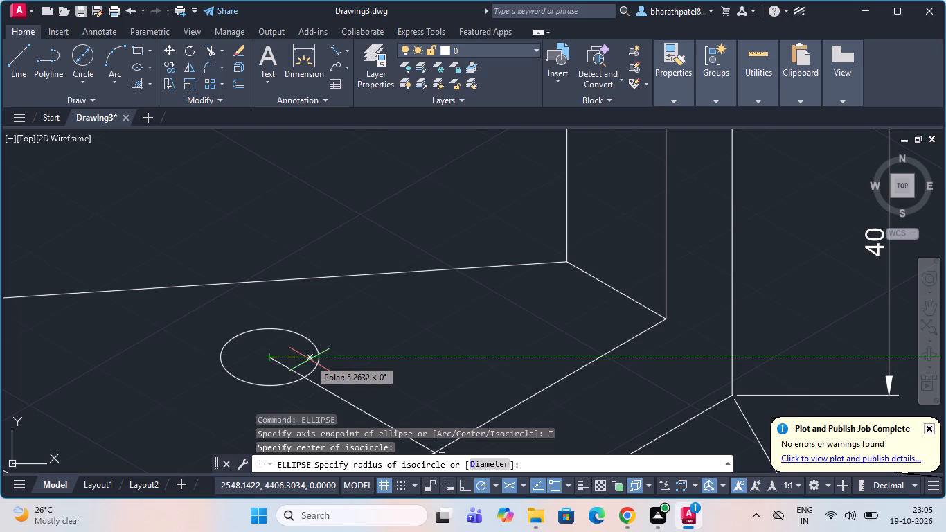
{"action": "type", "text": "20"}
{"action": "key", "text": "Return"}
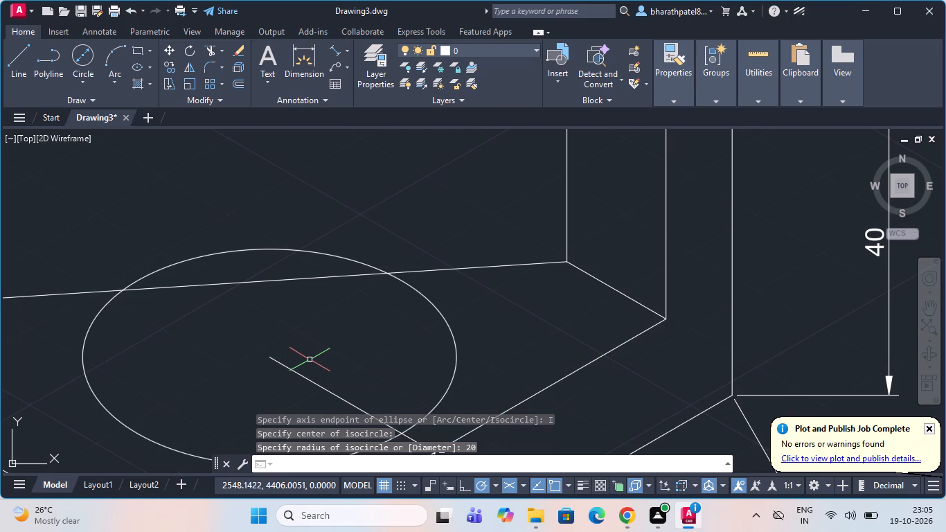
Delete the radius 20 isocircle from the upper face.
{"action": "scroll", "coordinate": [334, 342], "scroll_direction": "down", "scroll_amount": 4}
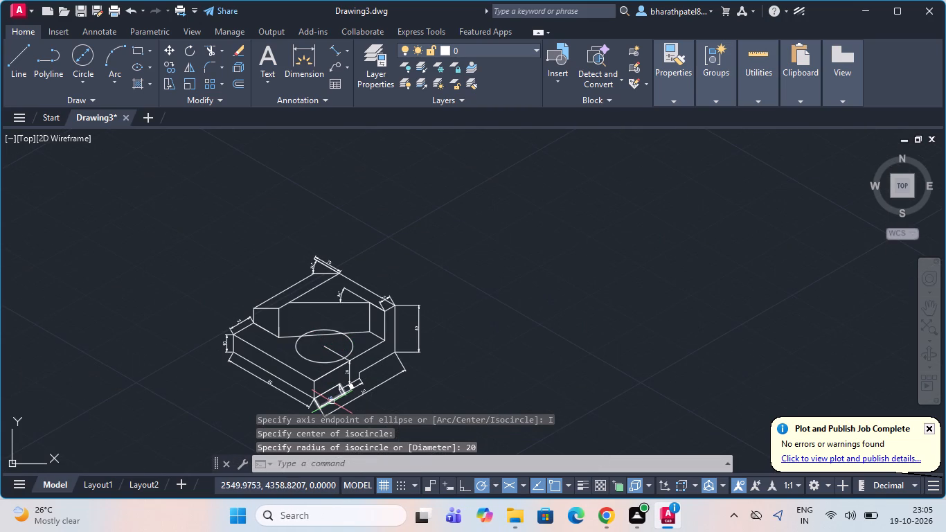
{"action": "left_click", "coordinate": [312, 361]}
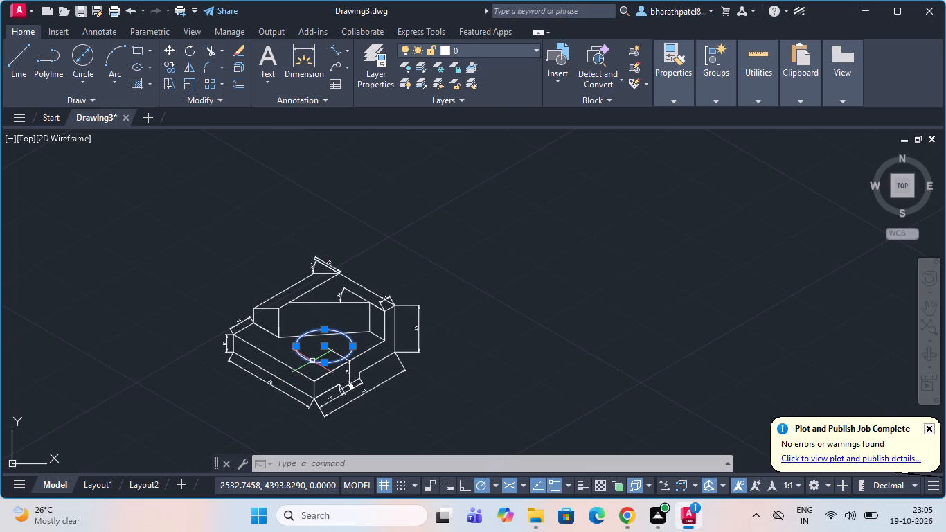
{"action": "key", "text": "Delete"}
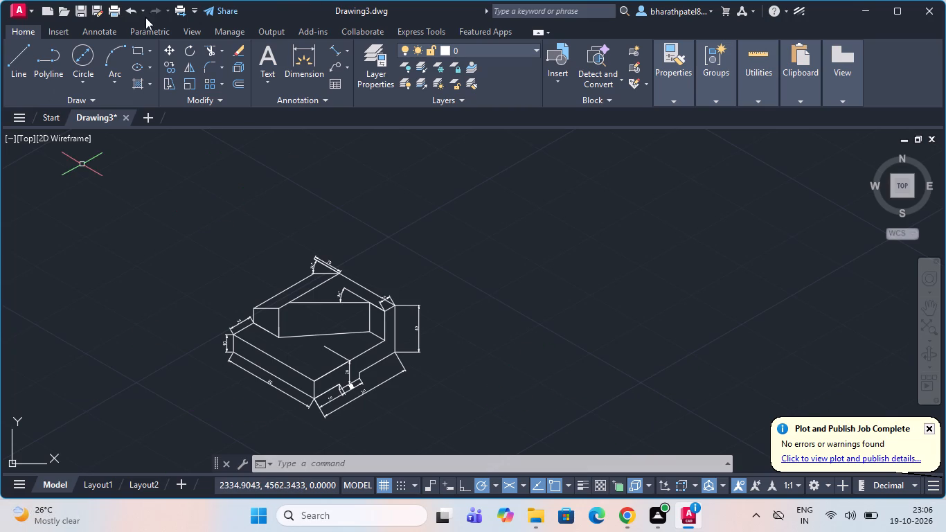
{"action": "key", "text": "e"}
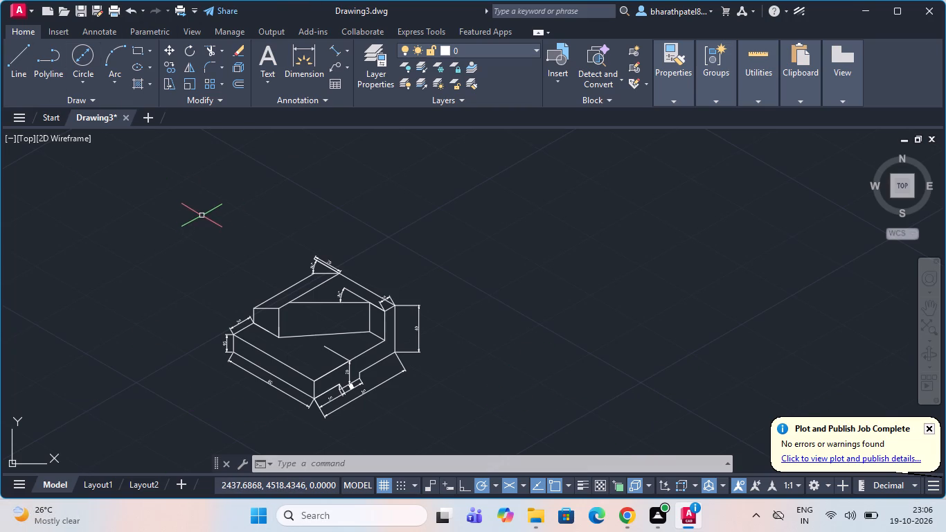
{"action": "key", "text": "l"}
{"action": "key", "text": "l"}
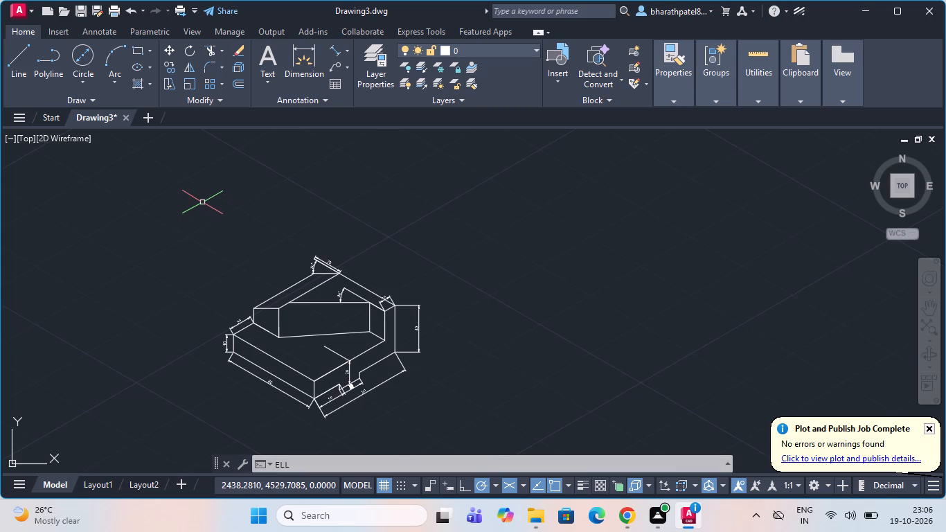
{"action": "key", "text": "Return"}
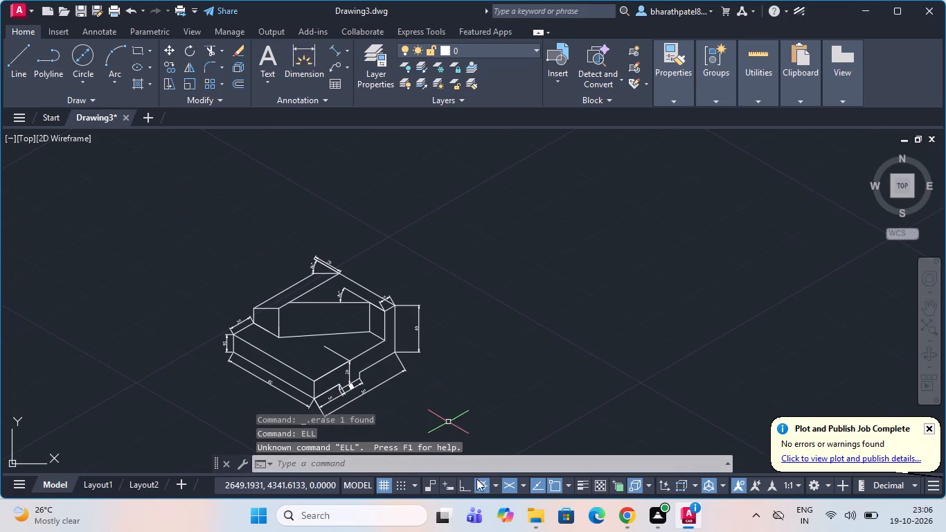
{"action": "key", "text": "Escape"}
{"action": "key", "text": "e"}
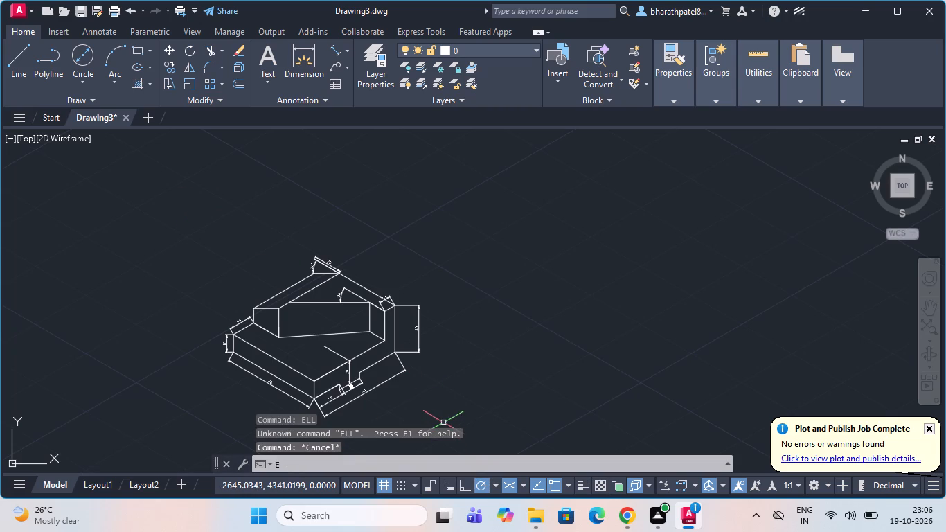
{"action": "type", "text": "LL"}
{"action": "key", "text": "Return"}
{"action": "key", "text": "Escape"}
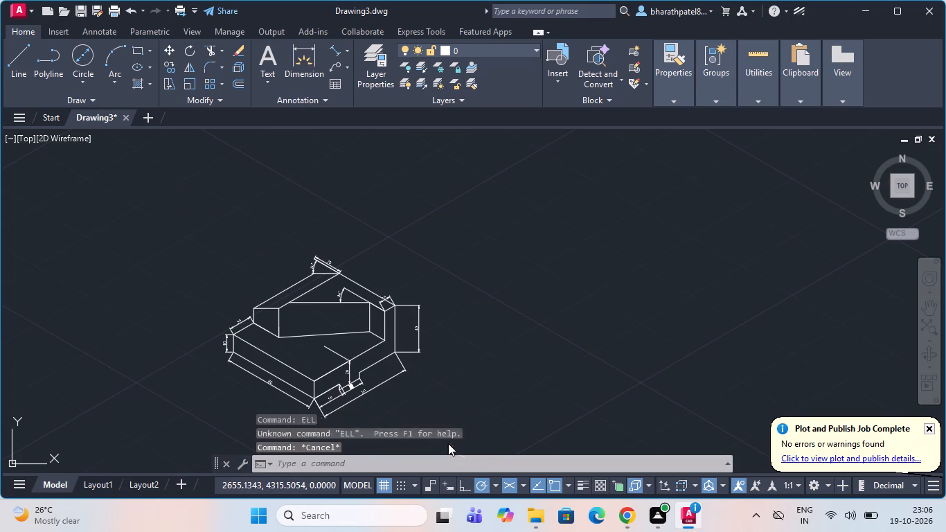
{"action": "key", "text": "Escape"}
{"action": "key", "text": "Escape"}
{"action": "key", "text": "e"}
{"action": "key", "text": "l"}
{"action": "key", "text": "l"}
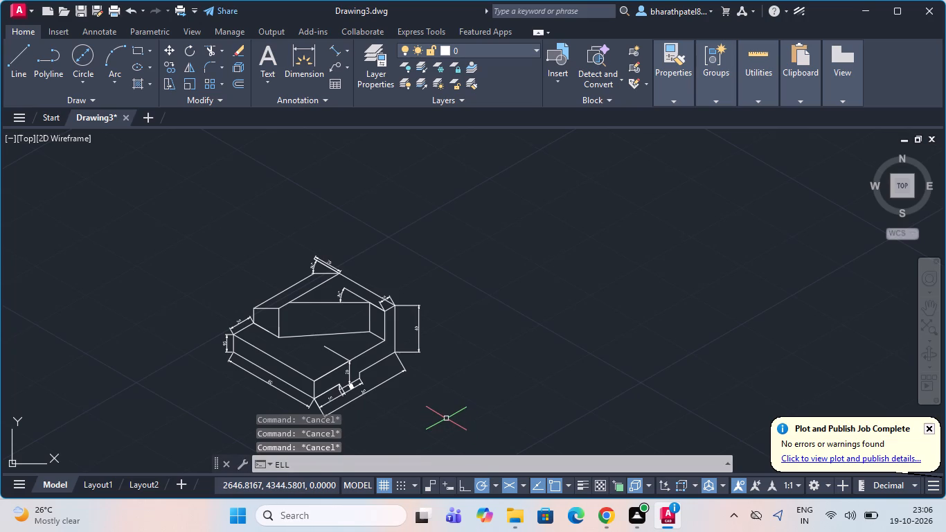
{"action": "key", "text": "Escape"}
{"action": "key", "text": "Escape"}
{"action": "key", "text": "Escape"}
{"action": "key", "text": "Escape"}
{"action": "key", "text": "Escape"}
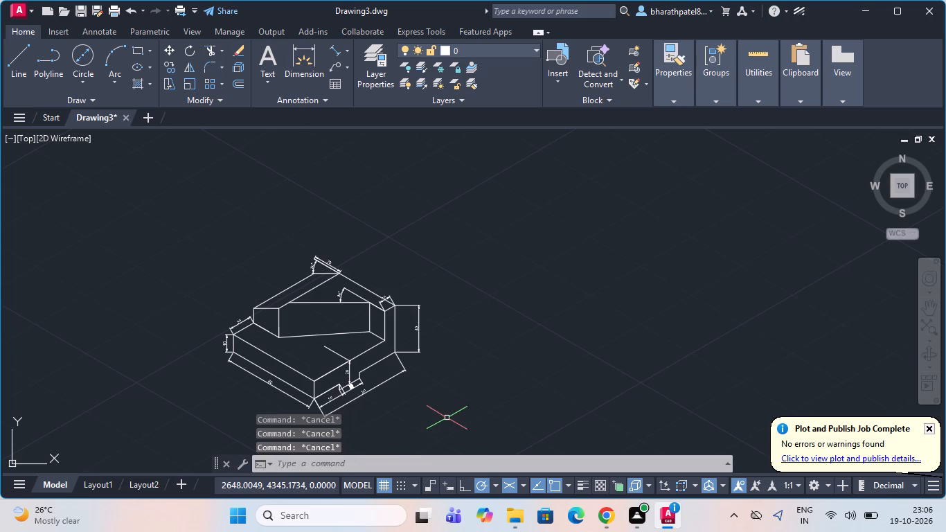
Draw an isocircle of diameter 20 with the Ellipse command, centred on the free end of the line across the upper face.
{"action": "key", "text": "e"}
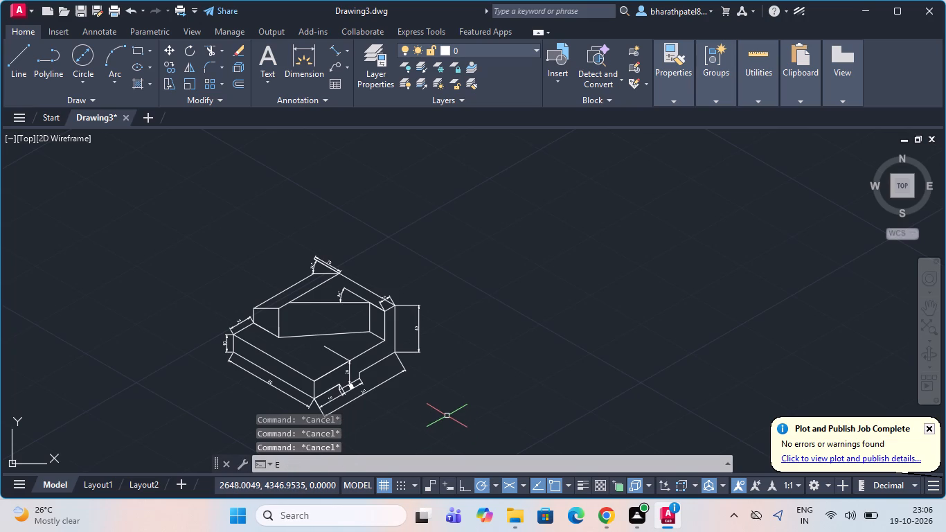
{"action": "key", "text": "l"}
{"action": "key", "text": "l"}
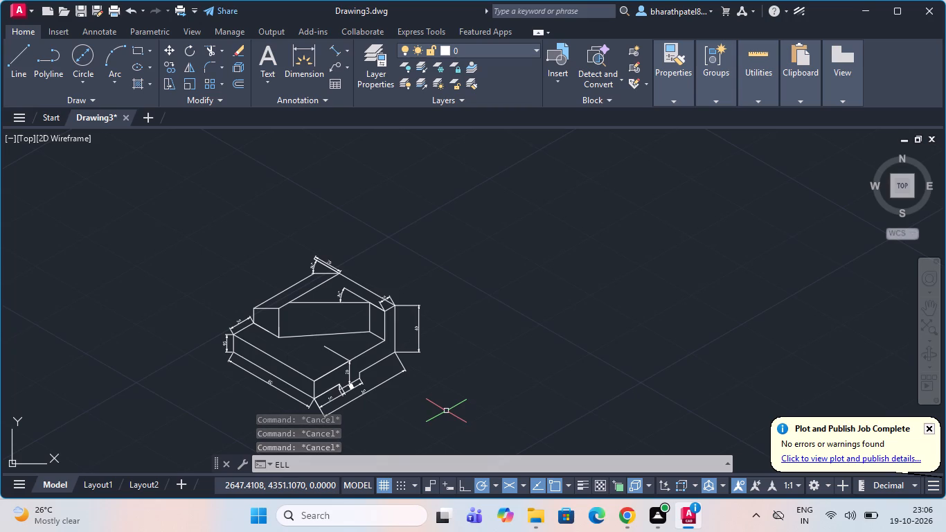
{"action": "key", "text": "i"}
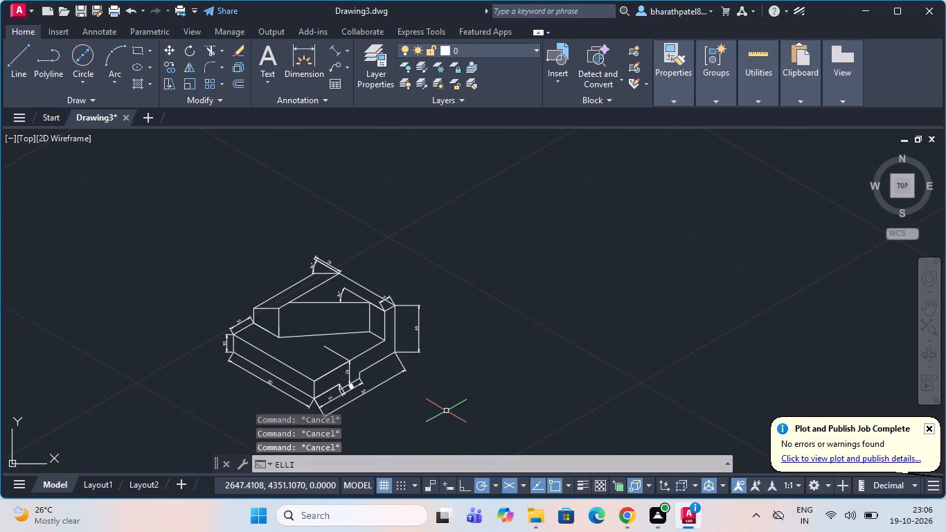
{"action": "key", "text": "p"}
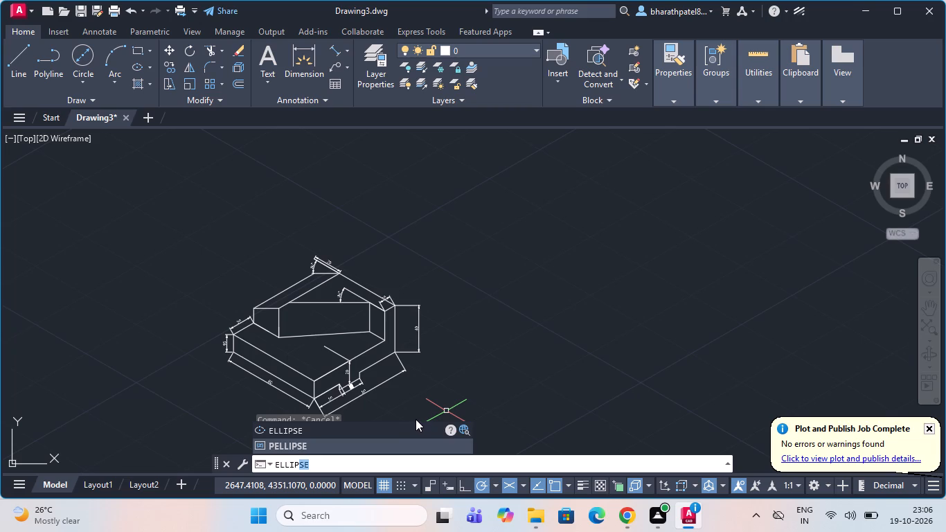
{"action": "key", "text": "Return"}
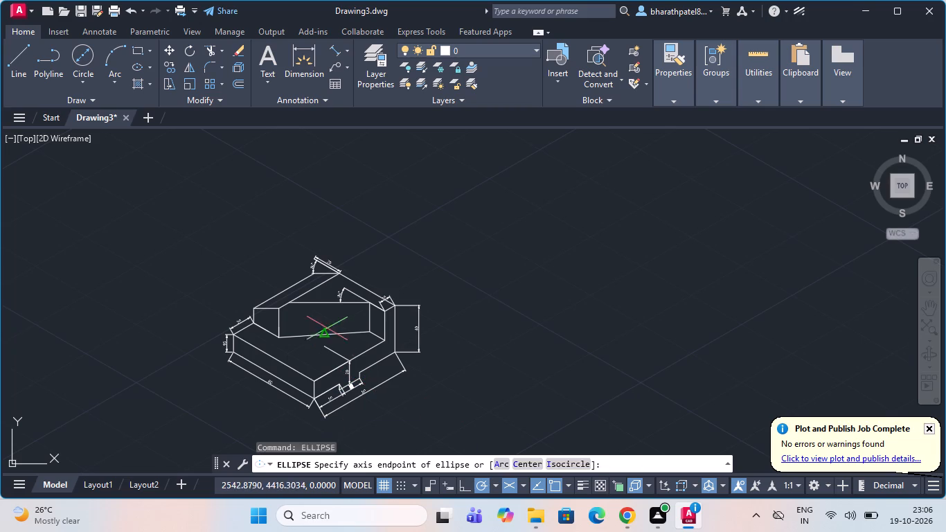
{"action": "scroll", "coordinate": [325, 326], "scroll_direction": "up", "scroll_amount": 2}
{"action": "left_click", "coordinate": [319, 382]}
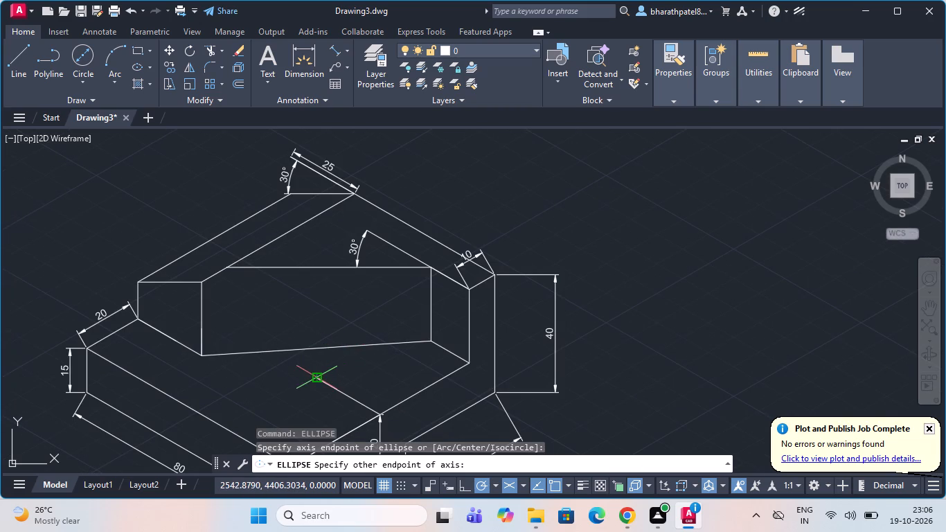
{"action": "key", "text": "Escape"}
{"action": "key", "text": "space"}
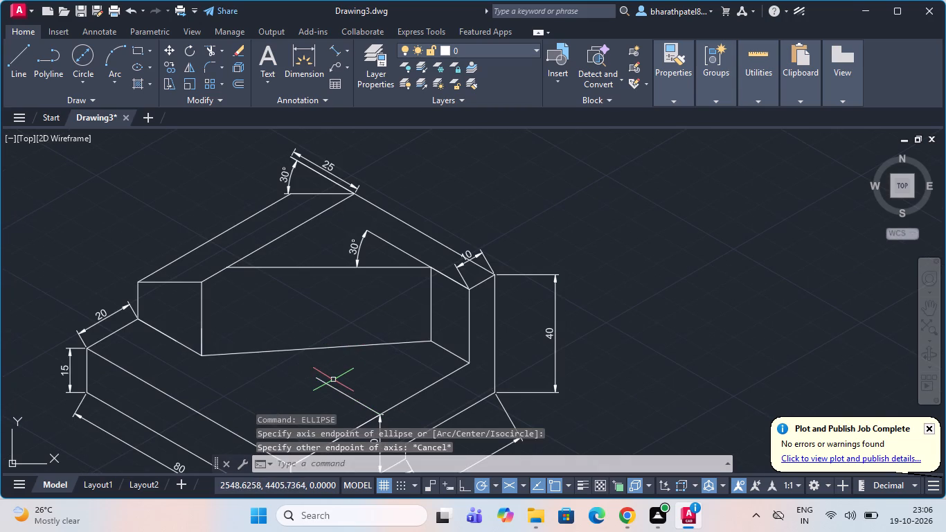
{"action": "left_click", "coordinate": [555, 464]}
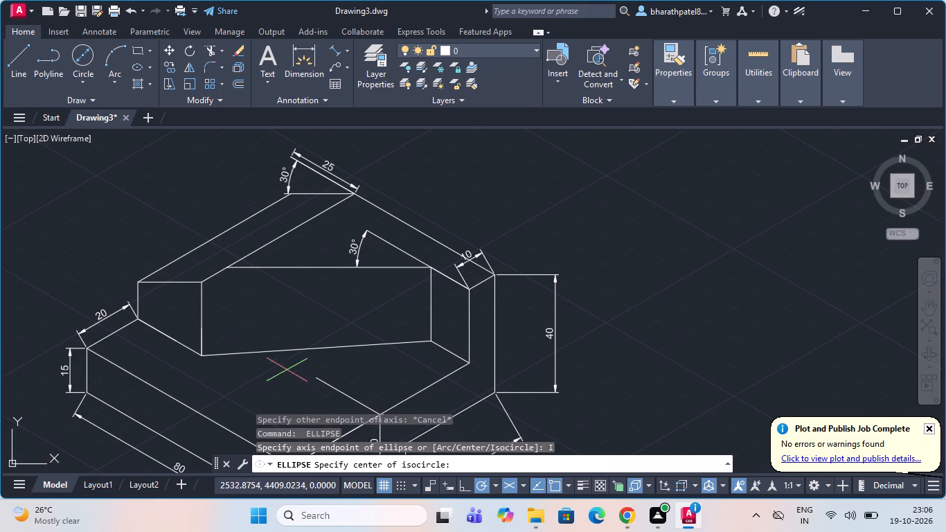
{"action": "left_click", "coordinate": [314, 377]}
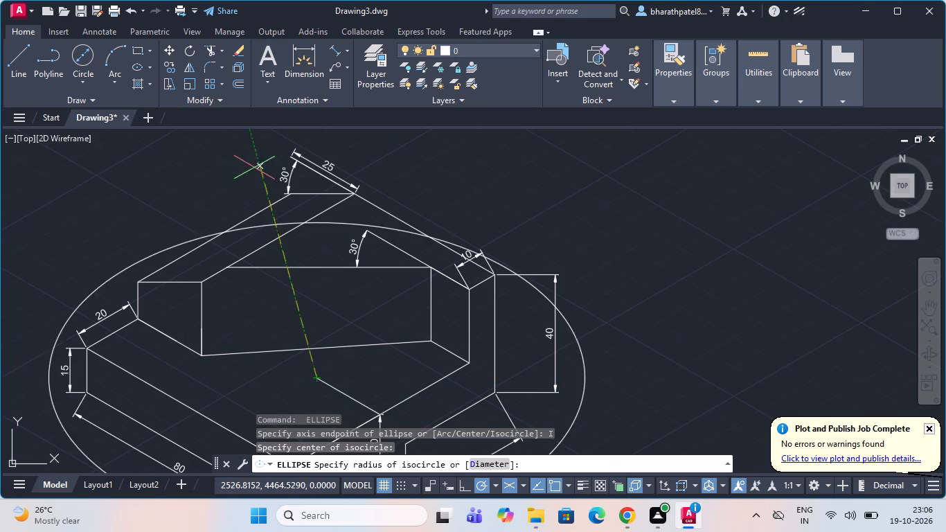
{"action": "left_click", "coordinate": [484, 463]}
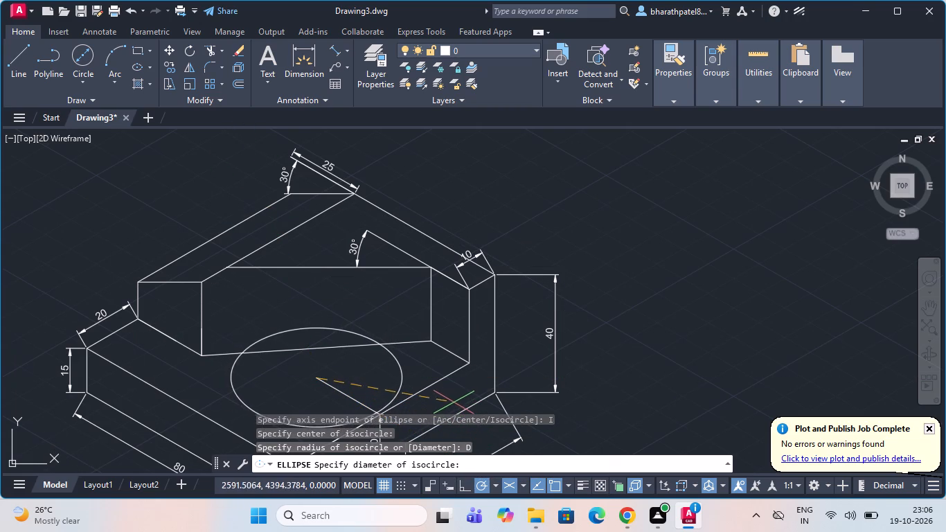
{"action": "key", "text": "2"}
{"action": "key", "text": "0"}
{"action": "key", "text": "Return"}
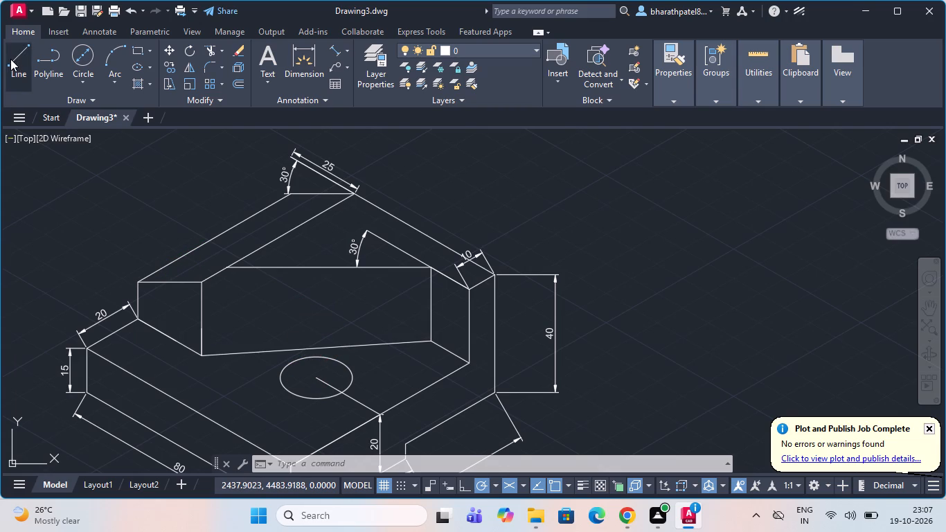
Draw a 5-long line straight down from the isocircle's centre.
{"action": "left_click", "coordinate": [10, 59]}
{"action": "left_click", "coordinate": [319, 382]}
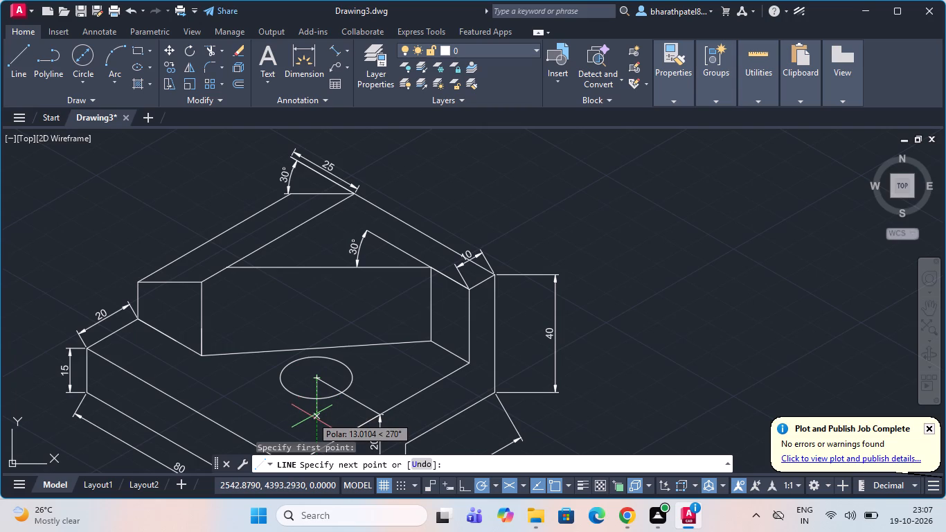
{"action": "key", "text": "5"}
{"action": "key", "text": "Return"}
{"action": "key", "text": "Escape"}
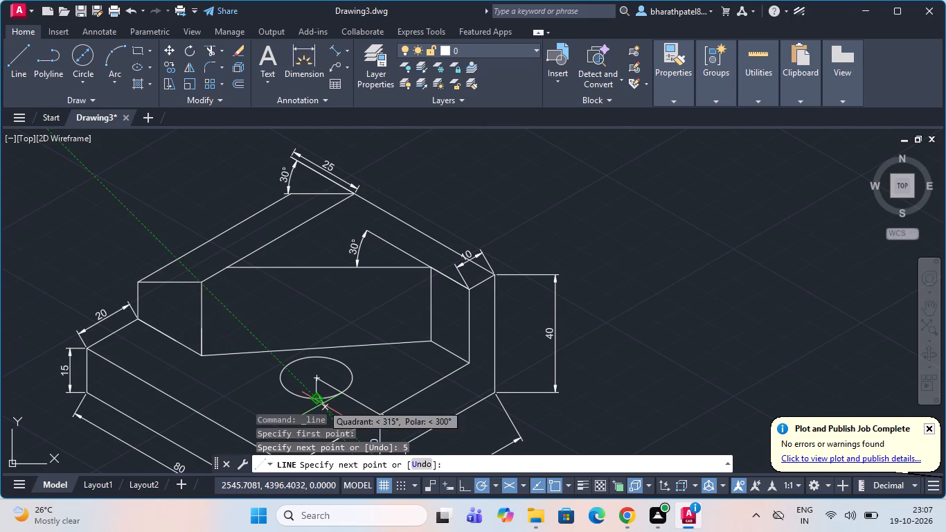
Copy the isocircle from its centre to the lower end of the short vertical line.
{"action": "left_click", "coordinate": [292, 394]}
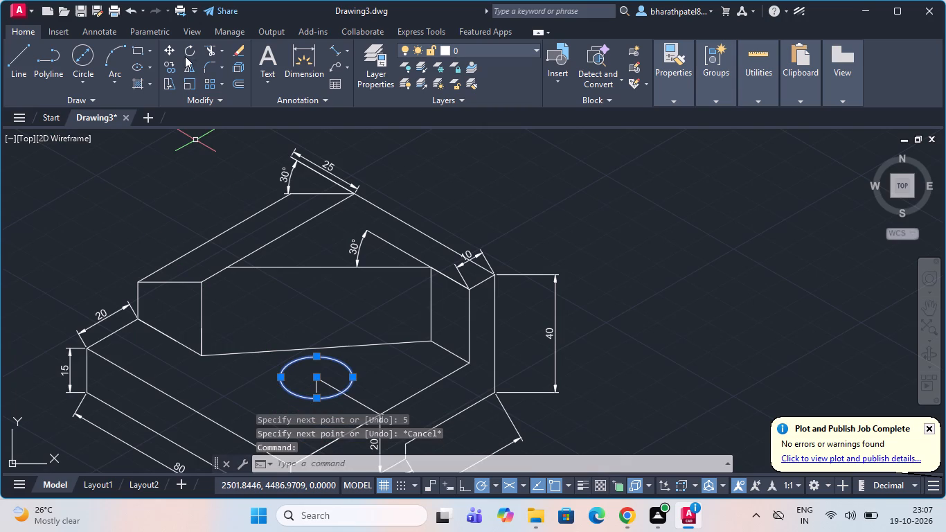
{"action": "left_click", "coordinate": [172, 64]}
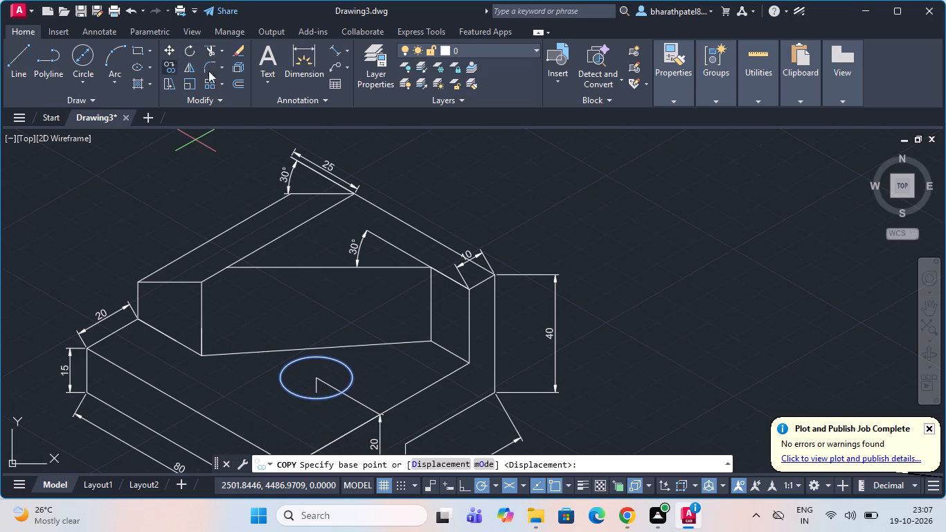
{"action": "scroll", "coordinate": [321, 163], "scroll_direction": "down", "scroll_amount": 1}
{"action": "scroll", "coordinate": [298, 348], "scroll_direction": "up", "scroll_amount": 2}
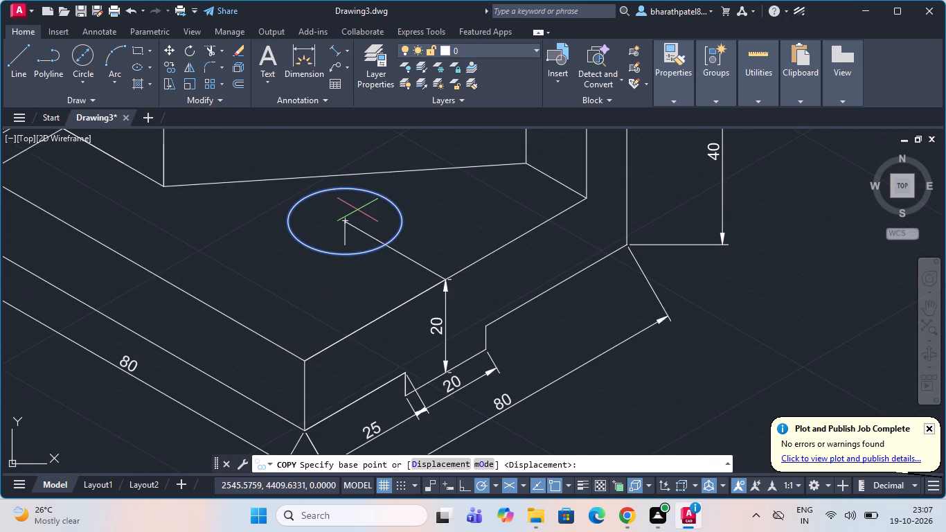
{"action": "left_click", "coordinate": [344, 222]}
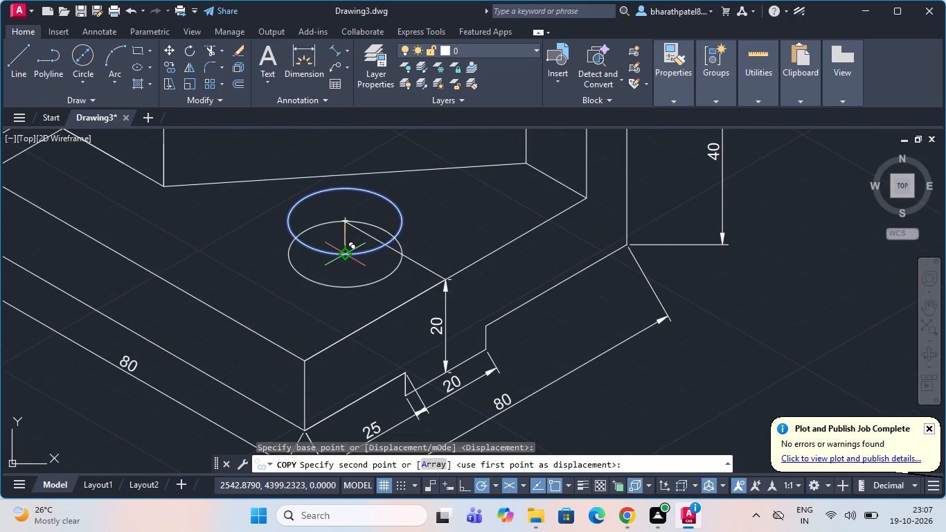
{"action": "scroll", "coordinate": [346, 251], "scroll_direction": "up", "scroll_amount": 4}
{"action": "left_click", "coordinate": [314, 204]}
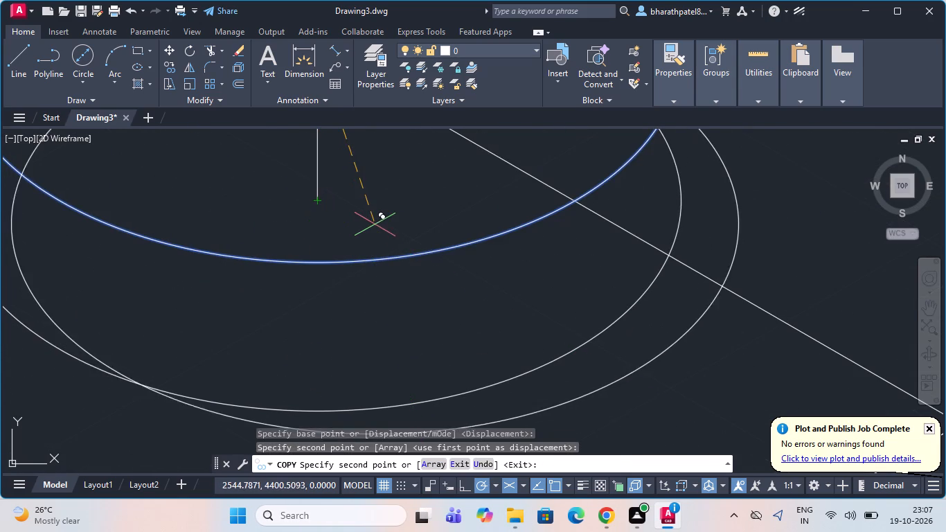
{"action": "key", "text": "Escape"}
{"action": "scroll", "coordinate": [380, 230], "scroll_direction": "down", "scroll_amount": 4}
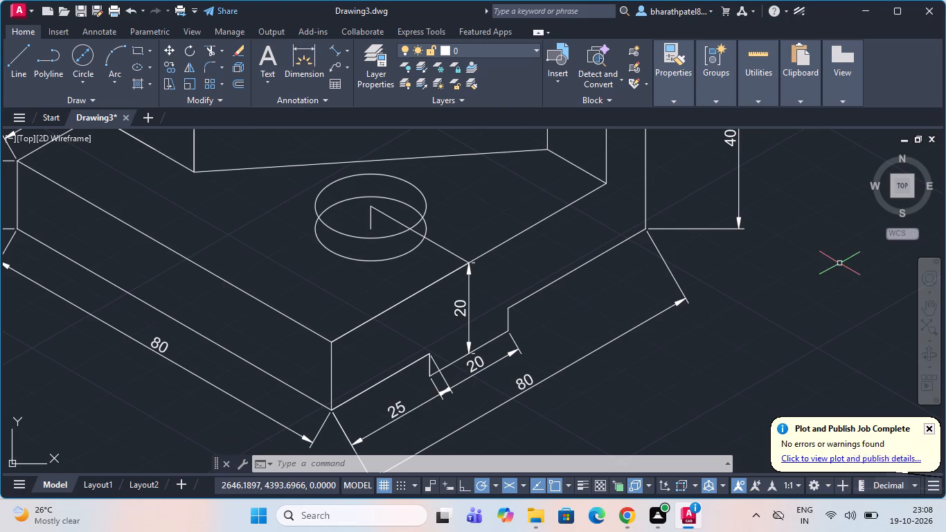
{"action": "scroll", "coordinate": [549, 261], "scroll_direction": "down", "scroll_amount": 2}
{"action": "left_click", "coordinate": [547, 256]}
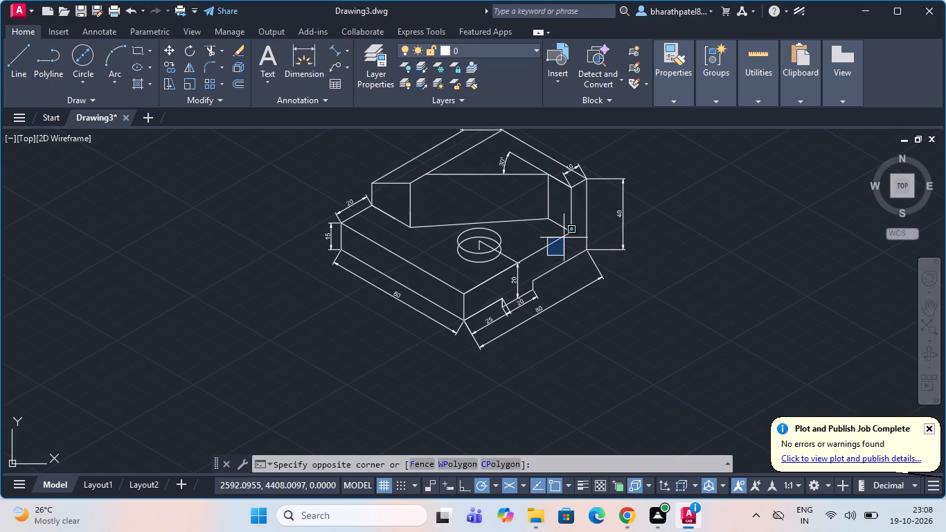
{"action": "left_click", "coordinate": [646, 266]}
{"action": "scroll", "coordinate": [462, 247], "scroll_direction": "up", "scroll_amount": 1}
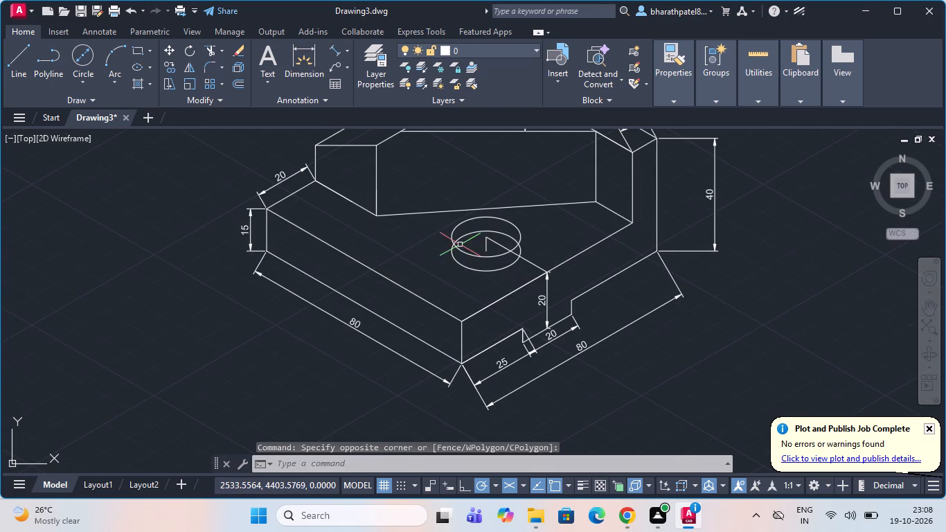
Trim away the front arc of the lower isocircle where it extends outside the upper isocircle.
{"action": "left_click", "coordinate": [207, 46]}
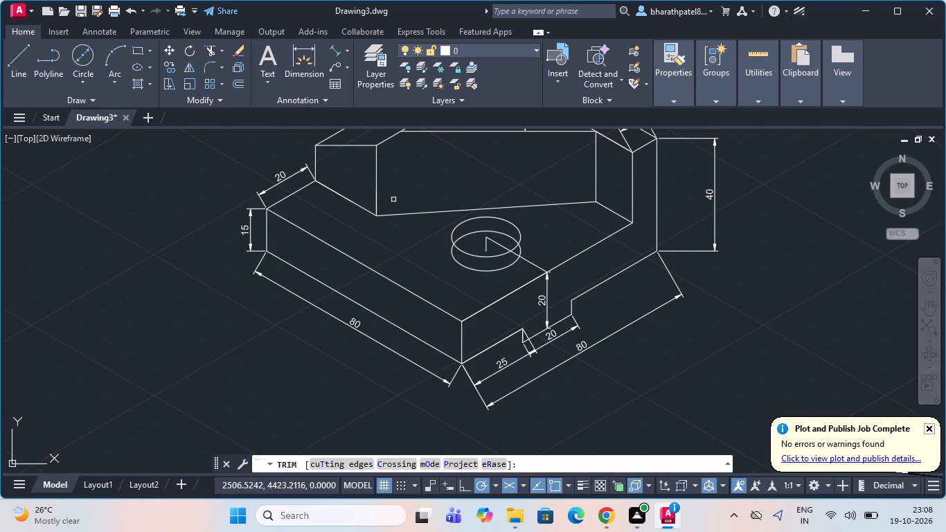
{"action": "scroll", "coordinate": [401, 206], "scroll_direction": "up", "scroll_amount": 3}
{"action": "scroll", "coordinate": [404, 205], "scroll_direction": "down", "scroll_amount": 1}
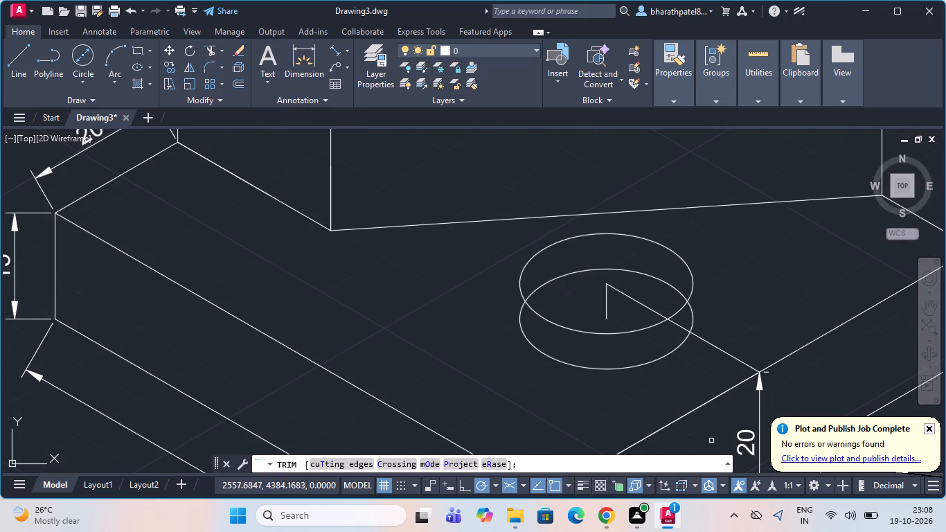
{"action": "scroll", "coordinate": [592, 312], "scroll_direction": "up", "scroll_amount": 1}
{"action": "scroll", "coordinate": [592, 311], "scroll_direction": "down", "scroll_amount": 2}
{"action": "scroll", "coordinate": [618, 383], "scroll_direction": "up", "scroll_amount": 2}
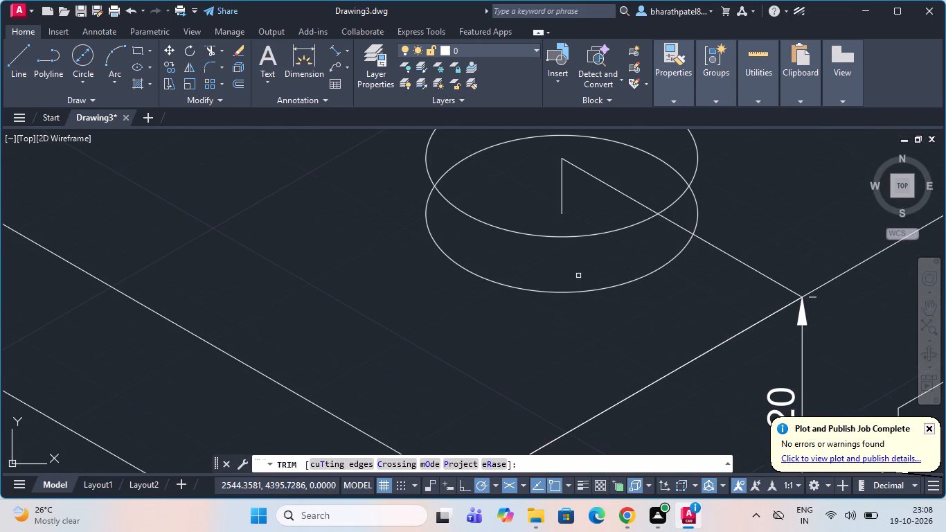
{"action": "left_click_drag", "start_coordinate": [578, 276], "coordinate": [594, 330]}
{"action": "left_click_drag", "start_coordinate": [685, 211], "coordinate": [707, 208]}
{"action": "left_click", "coordinate": [724, 206]}
{"action": "scroll", "coordinate": [721, 211], "scroll_direction": "down", "scroll_amount": 2}
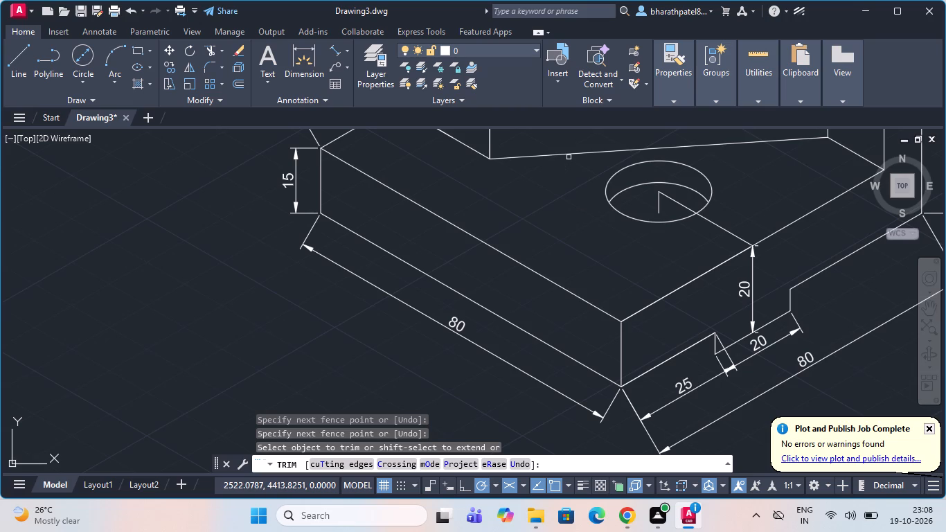
{"action": "key", "text": "Escape"}
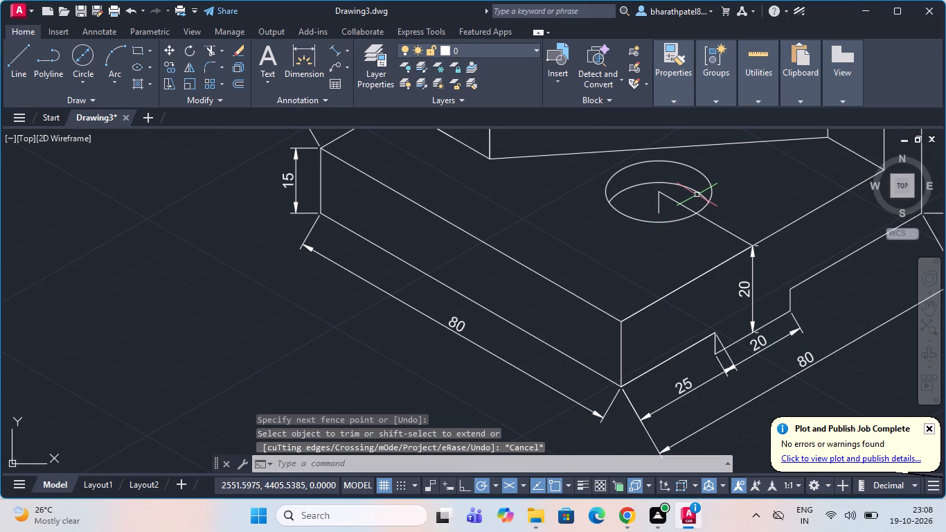
Draw an isocircle of radius 5 with the Ellipse command, centred on the lower end of the short vertical line in the recess.
{"action": "key", "text": "e"}
{"action": "type", "text": "LL"}
{"action": "key", "text": "Return"}
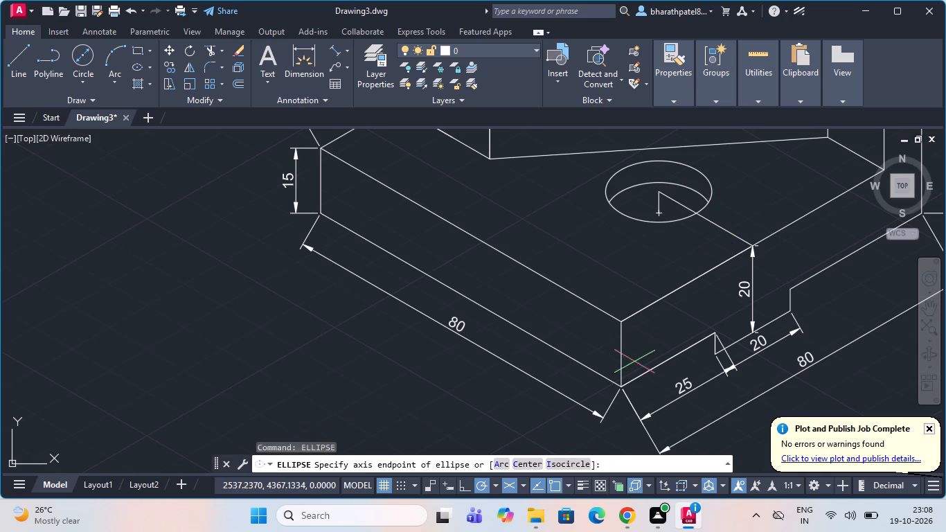
{"action": "left_click", "coordinate": [564, 465]}
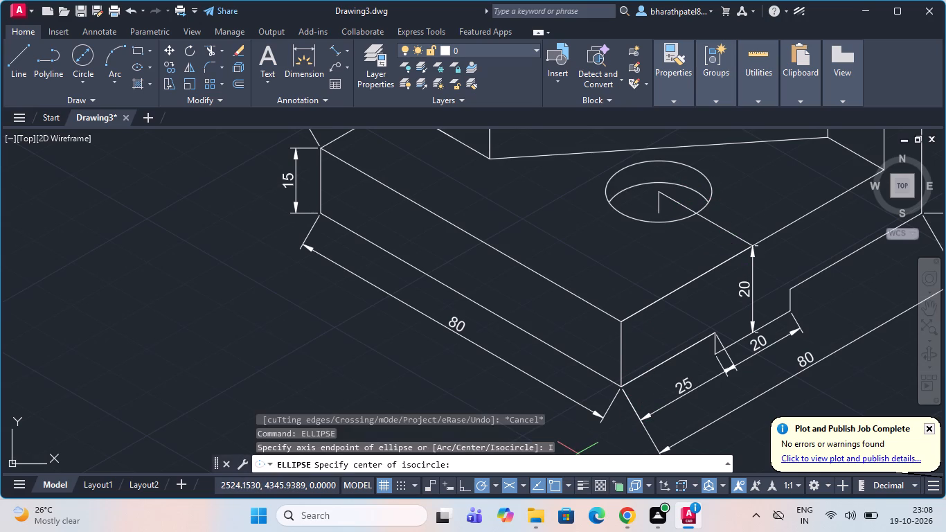
{"action": "scroll", "coordinate": [674, 182], "scroll_direction": "up", "scroll_amount": 3}
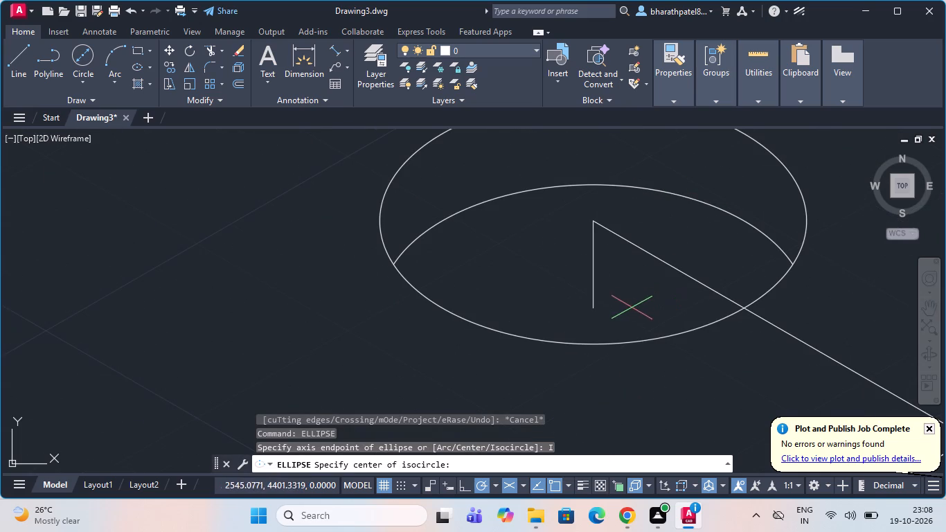
{"action": "left_click", "coordinate": [593, 303]}
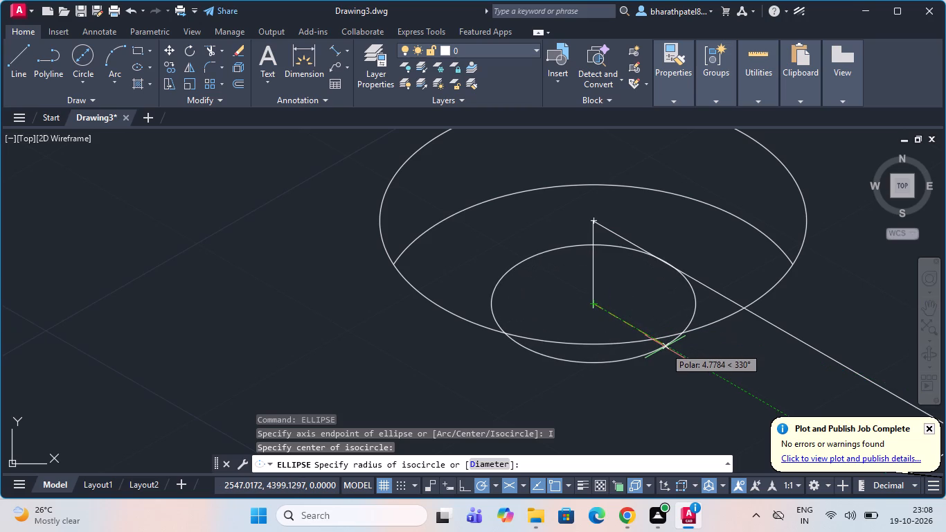
{"action": "key", "text": "5"}
{"action": "key", "text": "Return"}
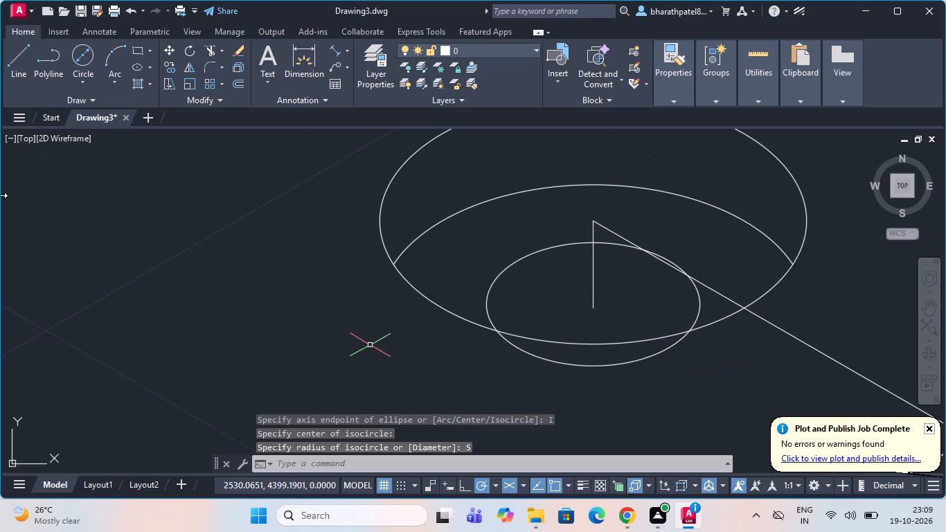
Trim away the front arc of the radius 5 isocircle where it extends past the large isocircle.
{"action": "left_click", "coordinate": [210, 49]}
{"action": "scroll", "coordinate": [425, 95], "scroll_direction": "down", "scroll_amount": 2}
{"action": "scroll", "coordinate": [459, 142], "scroll_direction": "down", "scroll_amount": 2}
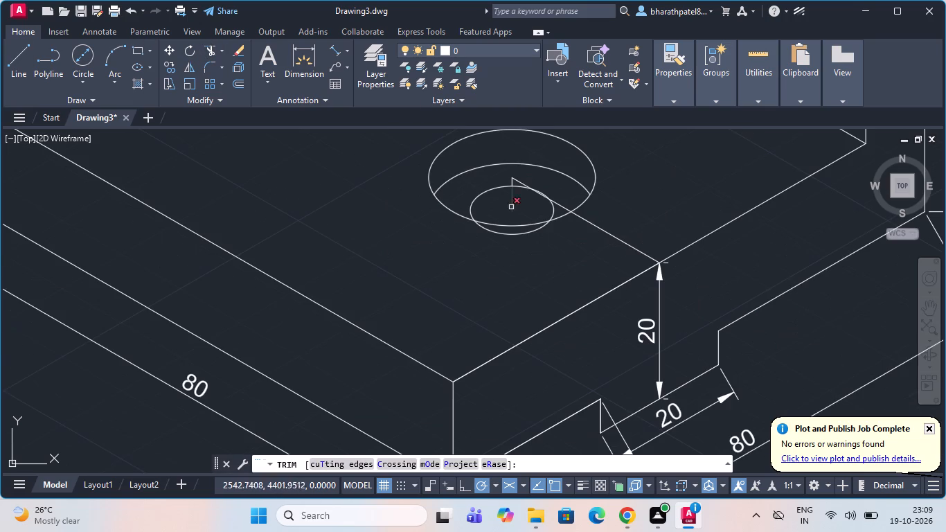
{"action": "scroll", "coordinate": [511, 233], "scroll_direction": "up", "scroll_amount": 2}
{"action": "left_click", "coordinate": [512, 236]}
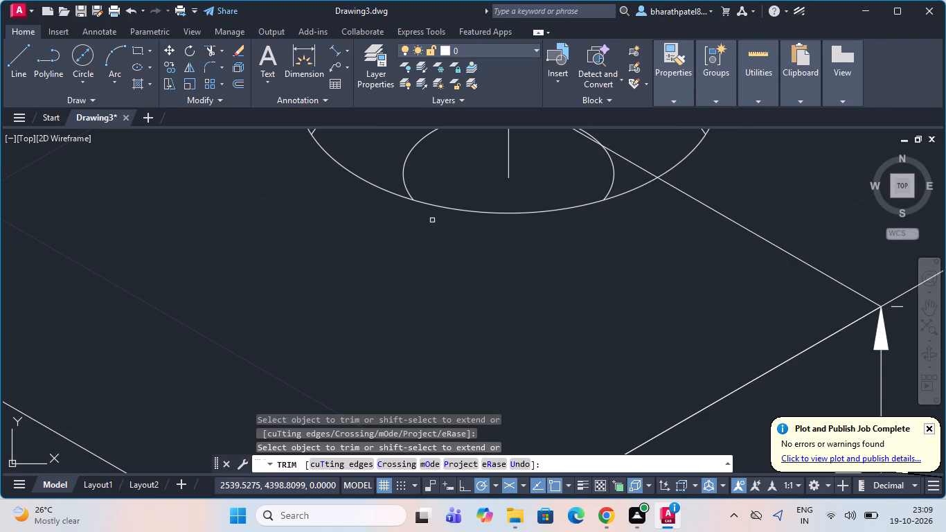
{"action": "scroll", "coordinate": [352, 231], "scroll_direction": "down", "scroll_amount": 6}
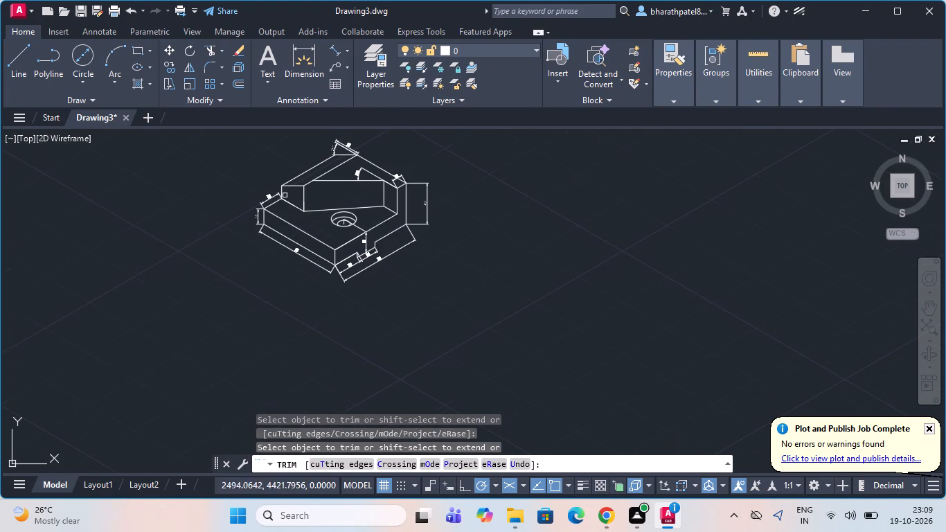
{"action": "scroll", "coordinate": [251, 163], "scroll_direction": "up", "scroll_amount": 1}
{"action": "scroll", "coordinate": [257, 166], "scroll_direction": "down", "scroll_amount": 2}
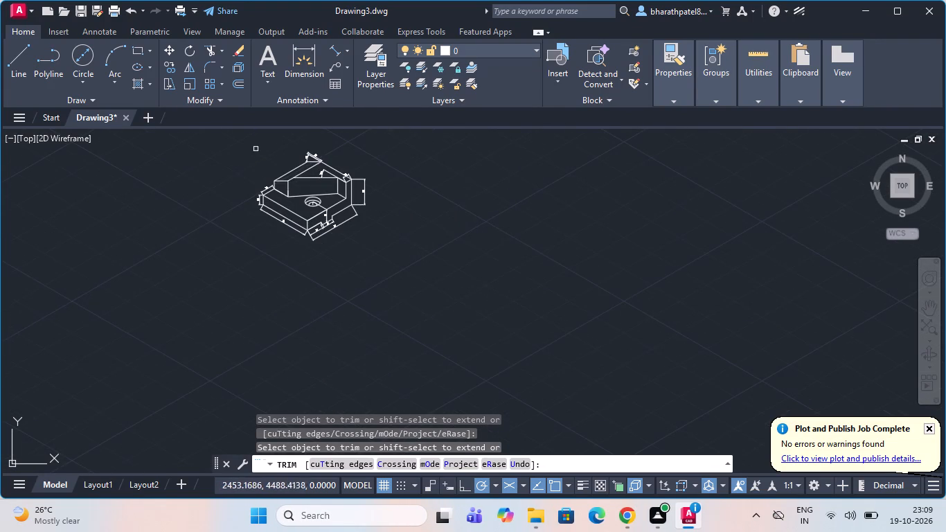
{"action": "scroll", "coordinate": [258, 136], "scroll_direction": "up", "scroll_amount": 2}
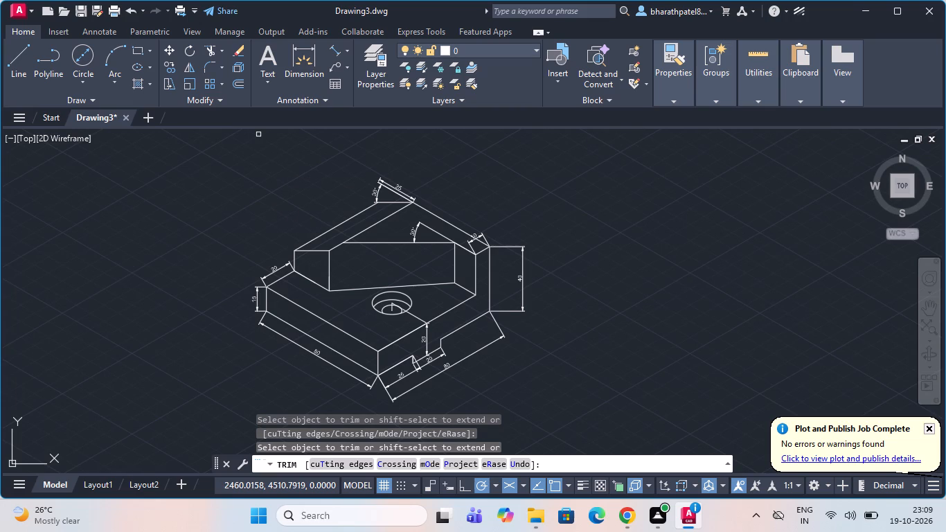
{"action": "scroll", "coordinate": [335, 177], "scroll_direction": "down", "scroll_amount": 2}
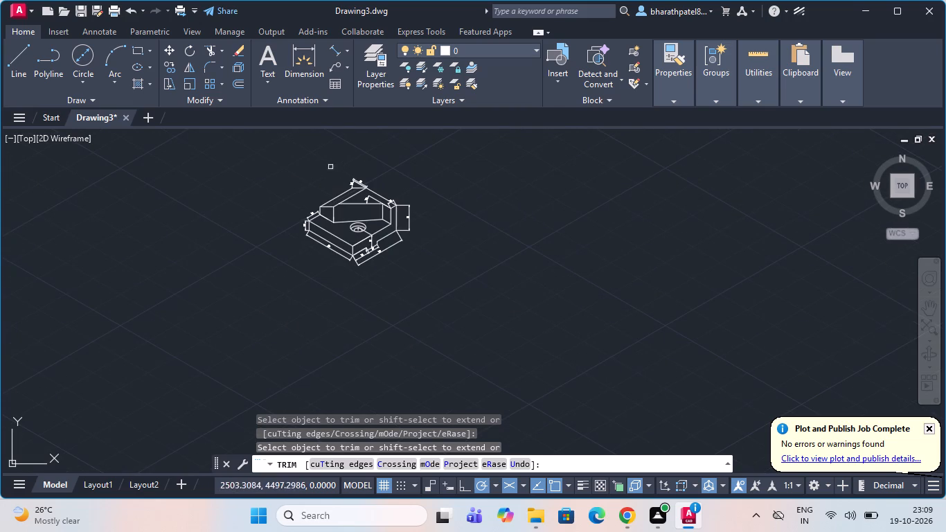
{"action": "scroll", "coordinate": [236, 211], "scroll_direction": "up", "scroll_amount": 1}
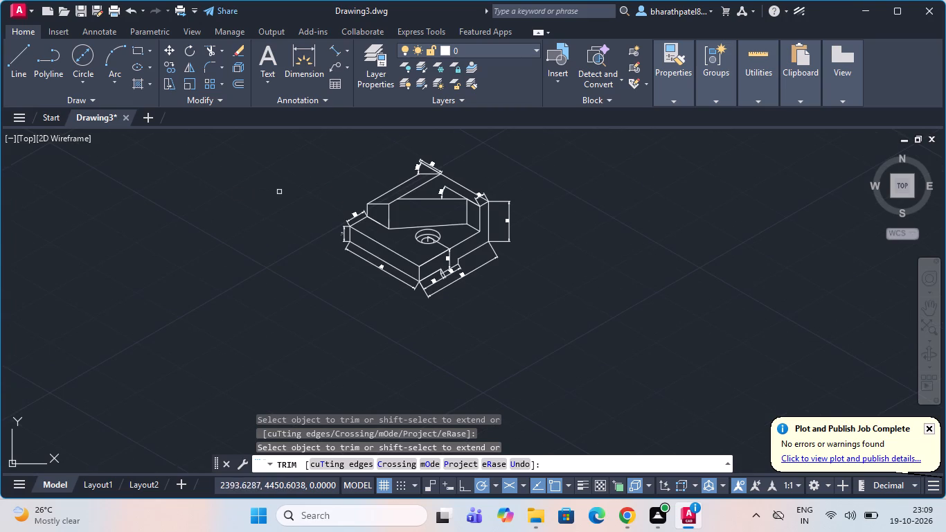
{"action": "scroll", "coordinate": [292, 197], "scroll_direction": "down", "scroll_amount": 1}
{"action": "scroll", "coordinate": [389, 158], "scroll_direction": "up", "scroll_amount": 1}
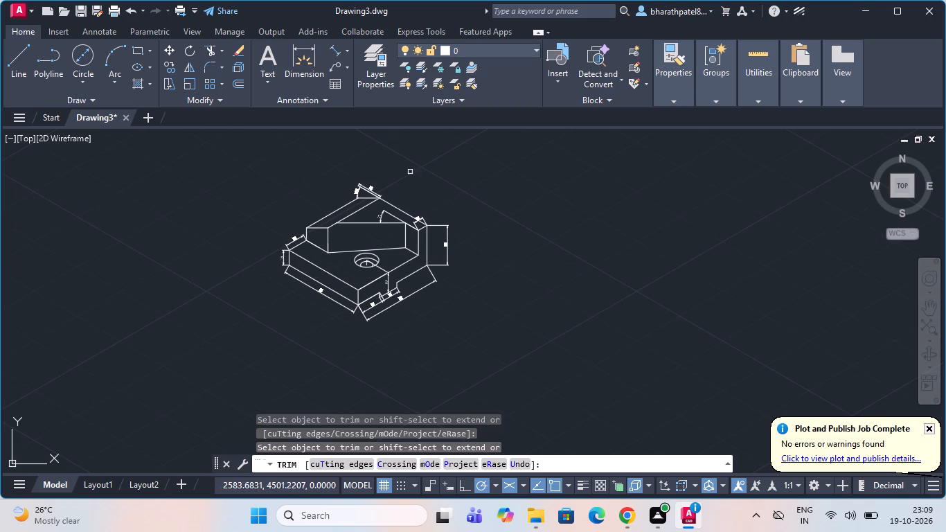
{"action": "scroll", "coordinate": [335, 223], "scroll_direction": "up", "scroll_amount": 2}
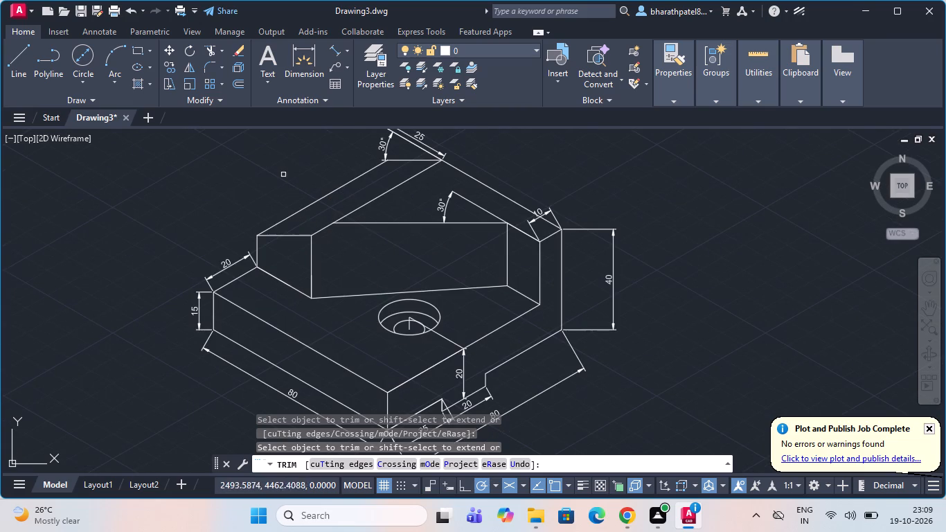
{"action": "key", "text": "Escape"}
{"action": "key", "text": "Escape"}
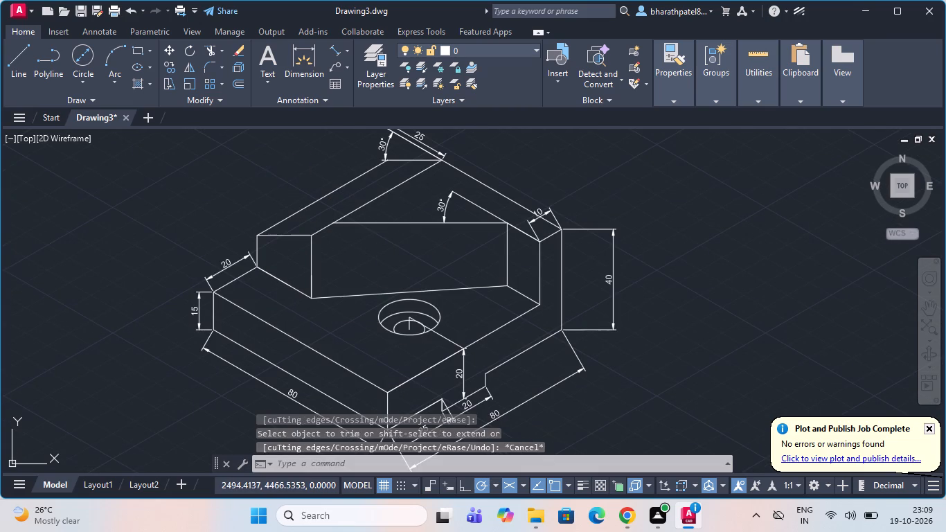
Examine the whole dimensioned block, including the recess on its upper face.
{"action": "scroll", "coordinate": [292, 165], "scroll_direction": "down", "scroll_amount": 2}
{"action": "scroll", "coordinate": [269, 161], "scroll_direction": "up", "scroll_amount": 2}
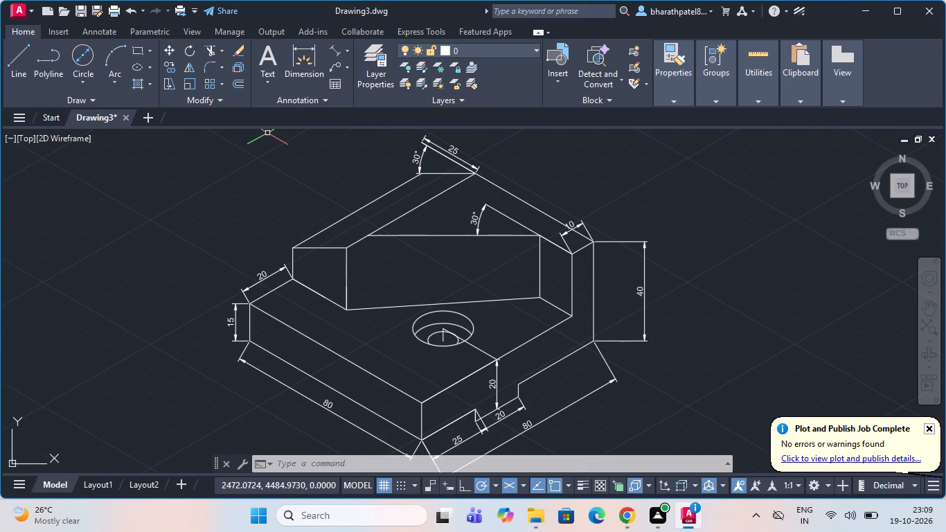
{"action": "scroll", "coordinate": [328, 187], "scroll_direction": "down", "scroll_amount": 1}
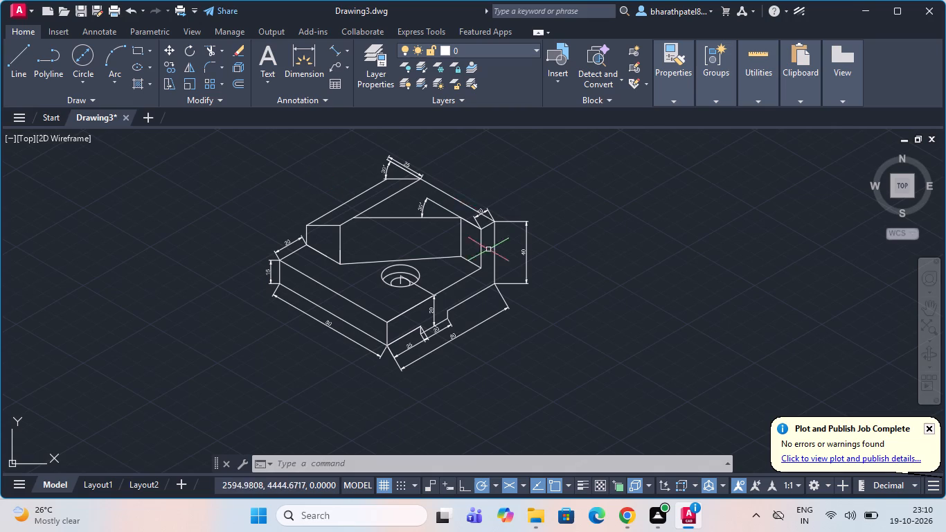
{"action": "scroll", "coordinate": [488, 260], "scroll_direction": "down", "scroll_amount": 2}
{"action": "scroll", "coordinate": [427, 270], "scroll_direction": "up", "scroll_amount": 3}
{"action": "scroll", "coordinate": [509, 301], "scroll_direction": "down", "scroll_amount": 2}
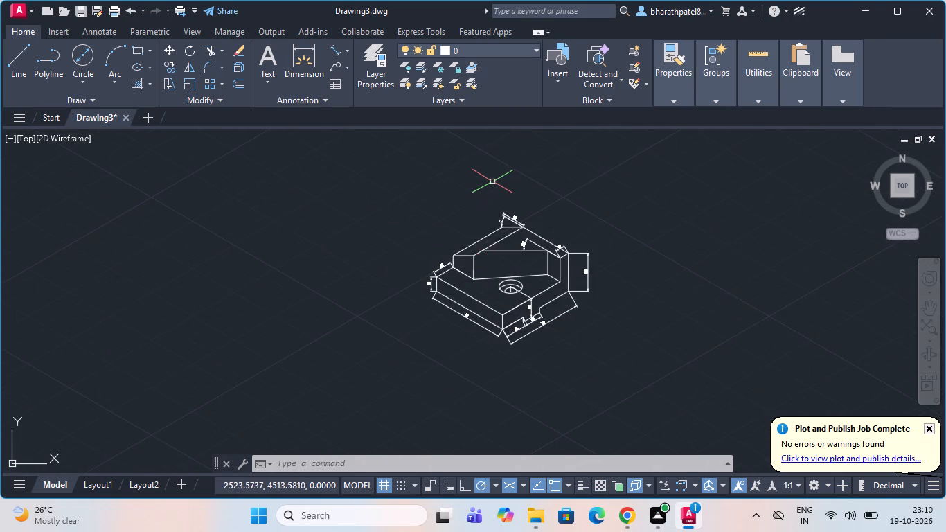
{"action": "scroll", "coordinate": [492, 181], "scroll_direction": "up", "scroll_amount": 2}
{"action": "scroll", "coordinate": [537, 256], "scroll_direction": "down", "scroll_amount": 3}
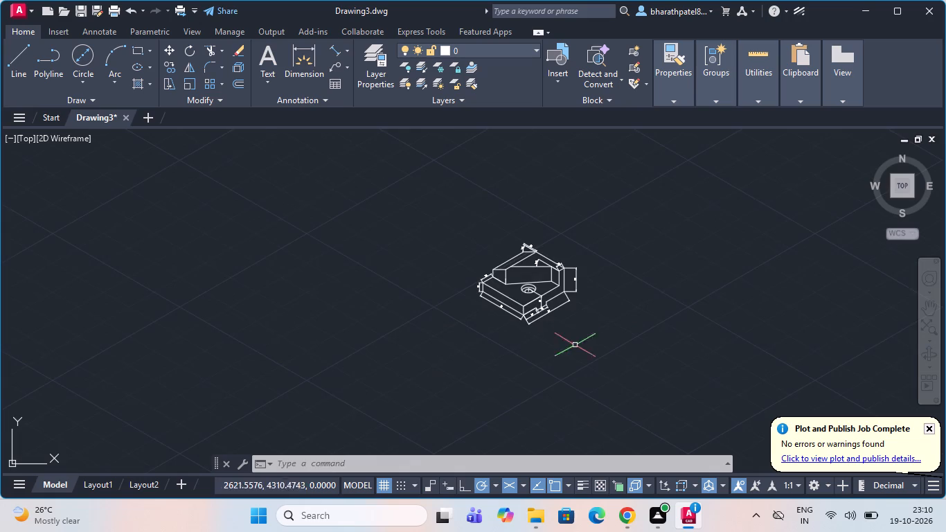
{"action": "scroll", "coordinate": [564, 319], "scroll_direction": "up", "scroll_amount": 3}
{"action": "scroll", "coordinate": [529, 287], "scroll_direction": "down", "scroll_amount": 1}
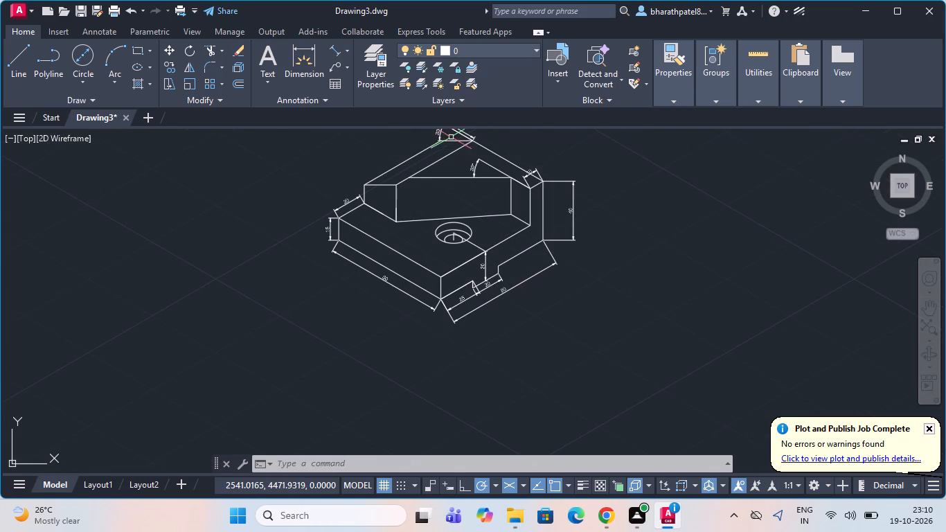
{"action": "scroll", "coordinate": [450, 186], "scroll_direction": "down", "scroll_amount": 1}
{"action": "scroll", "coordinate": [447, 168], "scroll_direction": "up", "scroll_amount": 1}
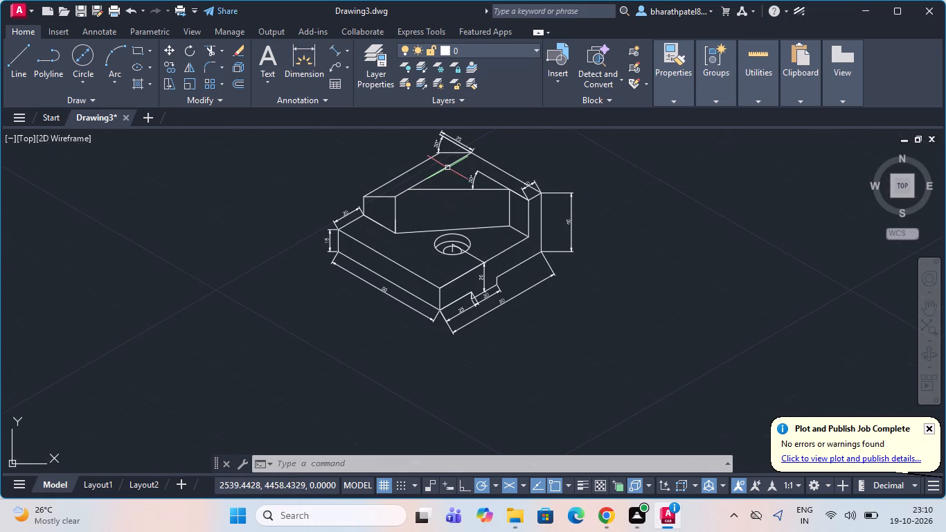
{"action": "scroll", "coordinate": [447, 170], "scroll_direction": "up", "scroll_amount": 2}
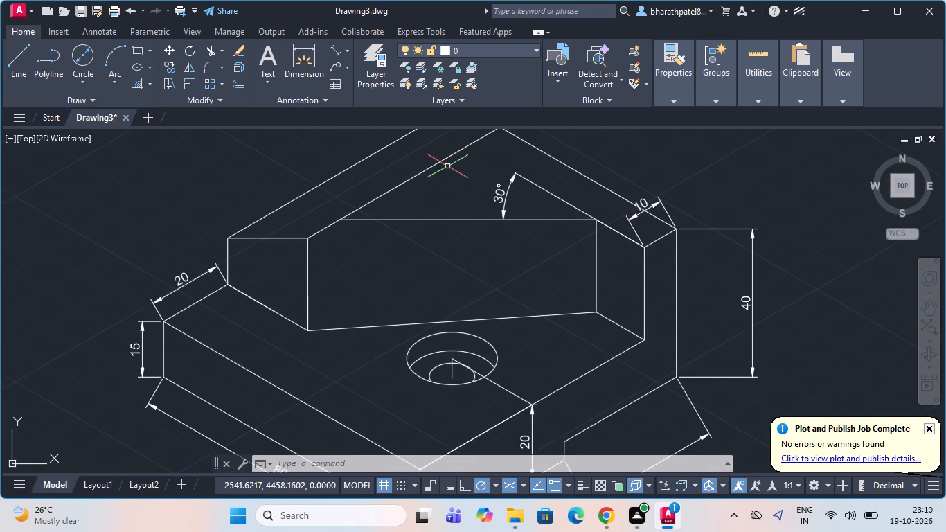
Draw a centre line along the 30°/210° axis in two segments from the recess centre, each extending past the large isocircle.
{"action": "left_click_drag", "start_coordinate": [19, 59], "coordinate": [27, 61]}
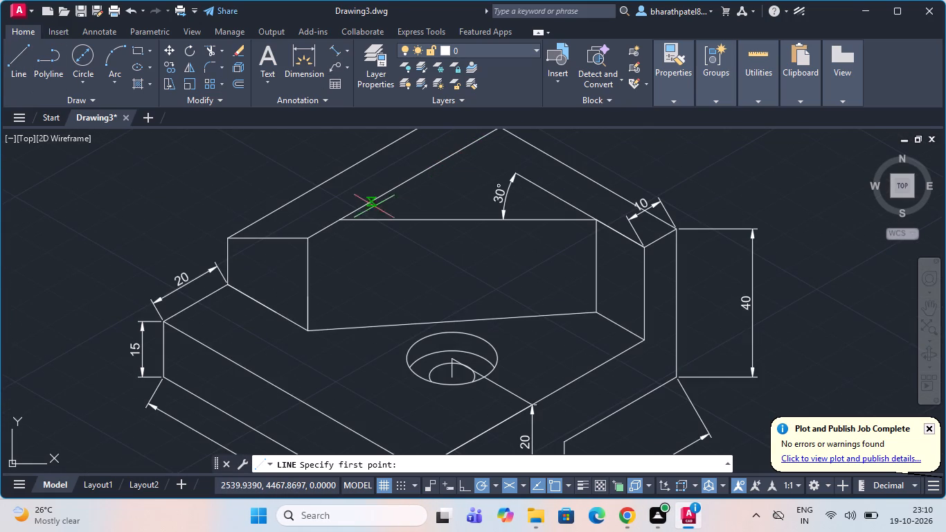
{"action": "scroll", "coordinate": [412, 338], "scroll_direction": "up", "scroll_amount": 1}
{"action": "scroll", "coordinate": [413, 333], "scroll_direction": "down", "scroll_amount": 2}
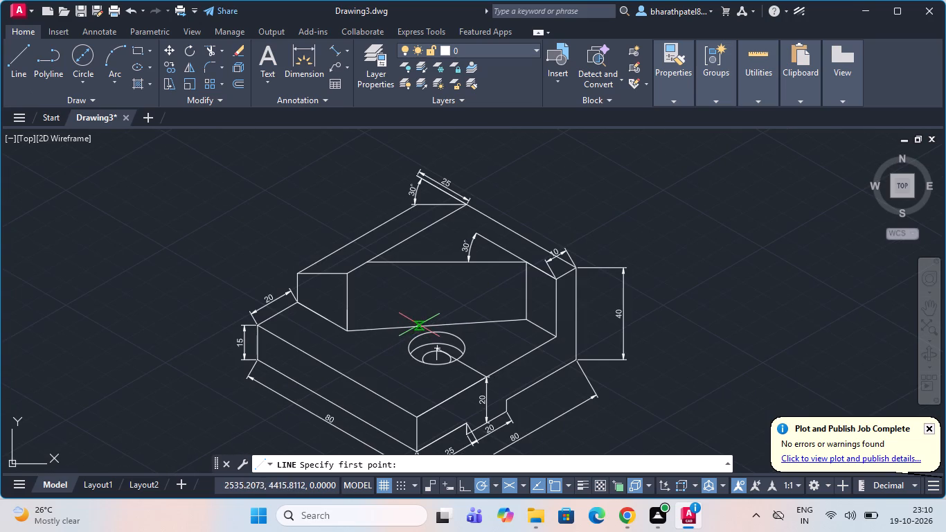
{"action": "scroll", "coordinate": [452, 336], "scroll_direction": "up", "scroll_amount": 4}
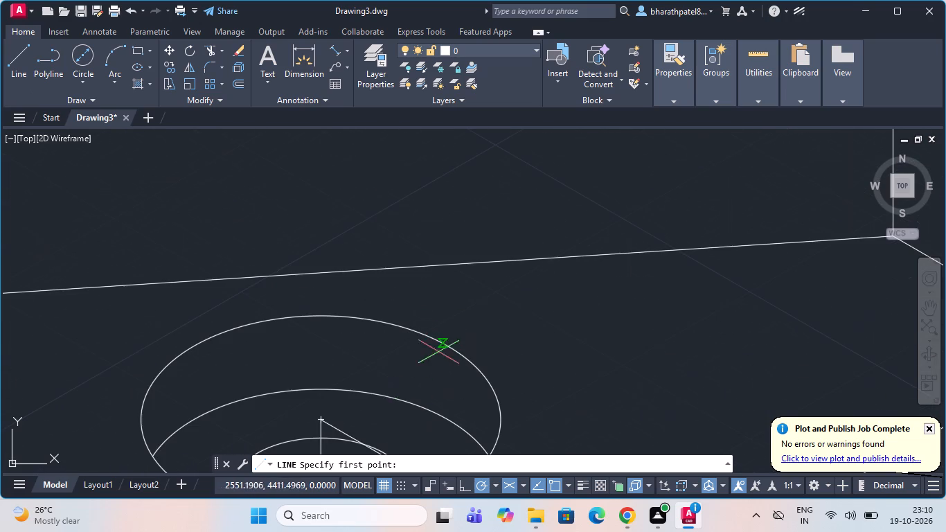
{"action": "left_click_drag", "start_coordinate": [321, 418], "coordinate": [354, 382]}
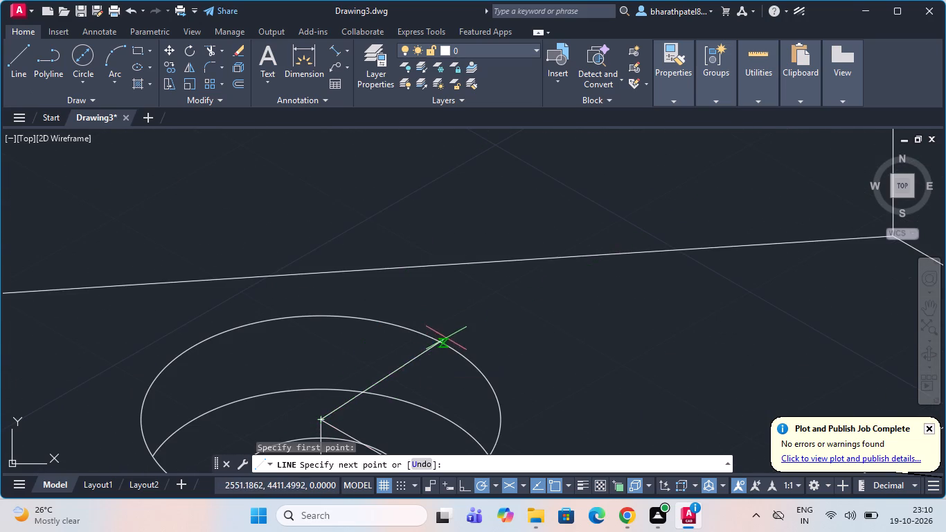
{"action": "left_click", "coordinate": [490, 319]}
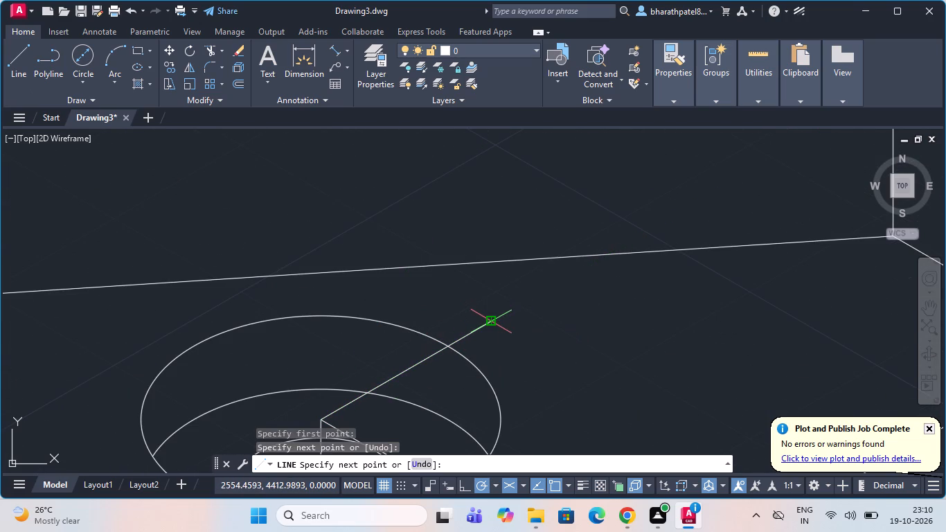
{"action": "key", "text": "Escape"}
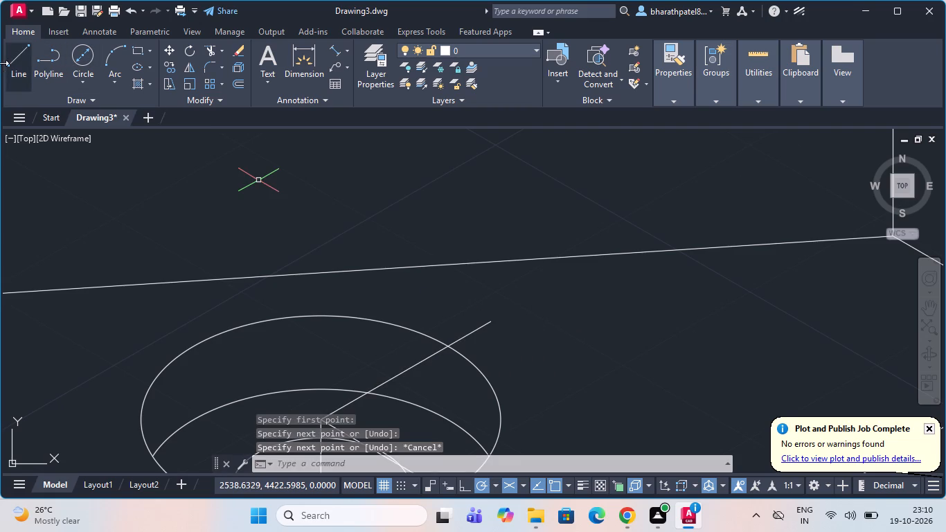
{"action": "left_click", "coordinate": [7, 63]}
{"action": "scroll", "coordinate": [475, 149], "scroll_direction": "down", "scroll_amount": 2}
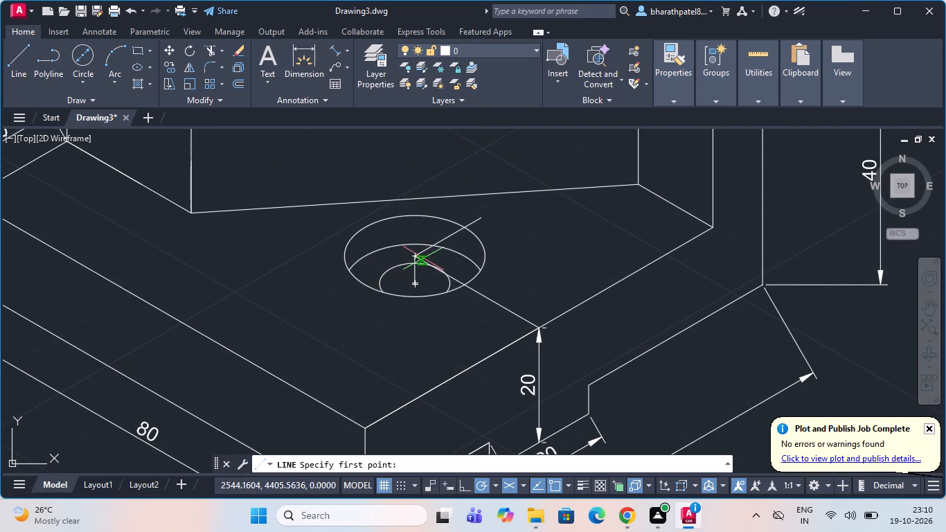
{"action": "left_click", "coordinate": [415, 258]}
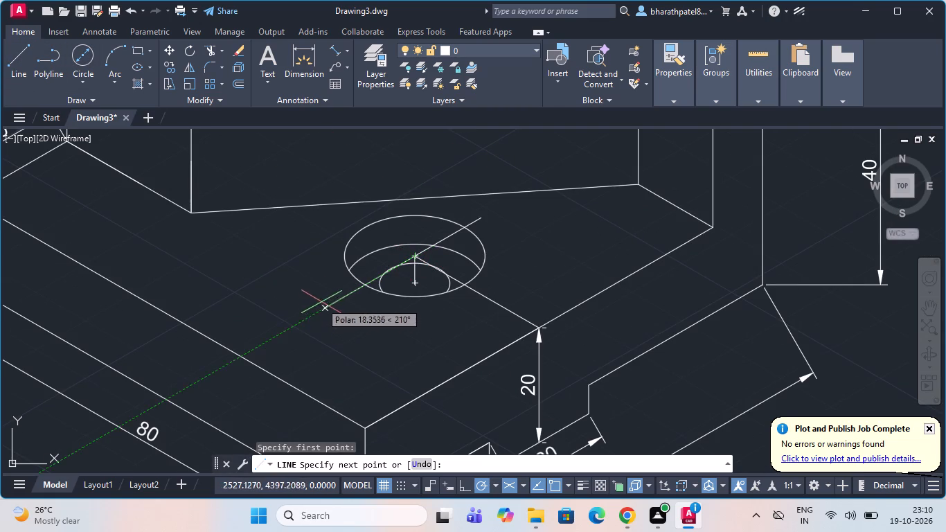
{"action": "left_click", "coordinate": [334, 299]}
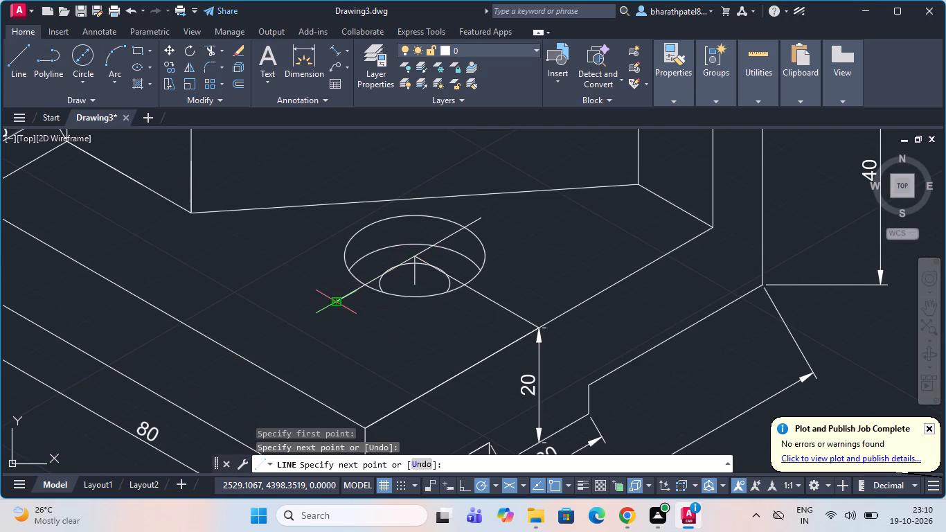
{"action": "key", "text": "Escape"}
Draw a line about 14 units long at 150° from the recess centre, extending past the back of the large isocircle.
{"action": "left_click", "coordinate": [20, 60]}
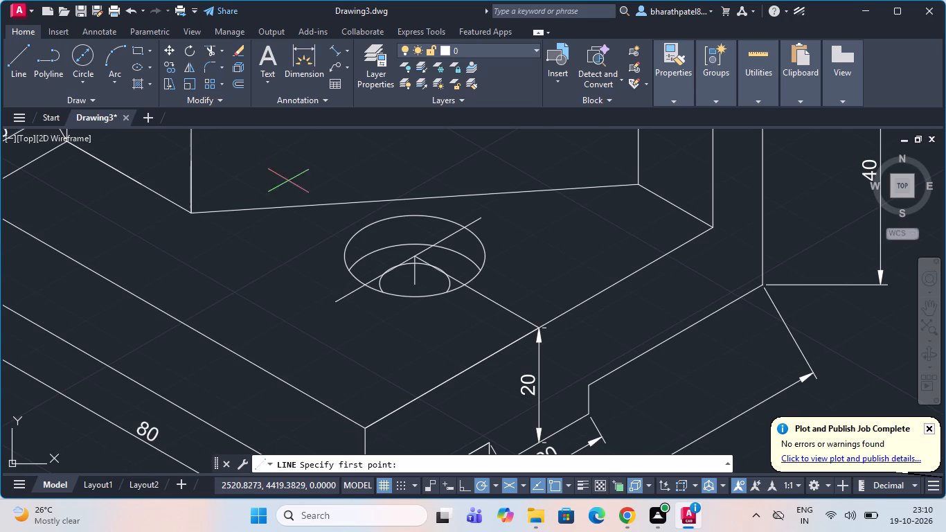
{"action": "scroll", "coordinate": [412, 251], "scroll_direction": "up", "scroll_amount": 4}
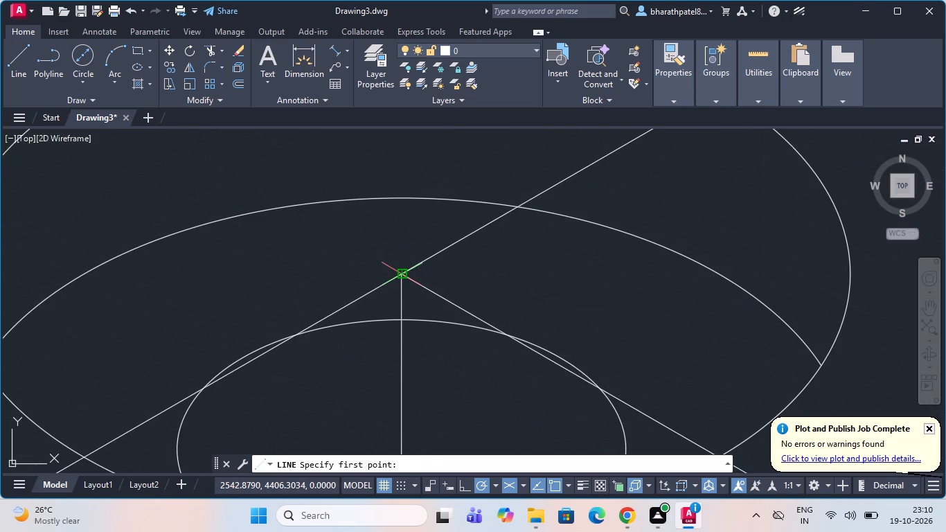
{"action": "left_click", "coordinate": [401, 274]}
{"action": "scroll", "coordinate": [401, 275], "scroll_direction": "down", "scroll_amount": 4}
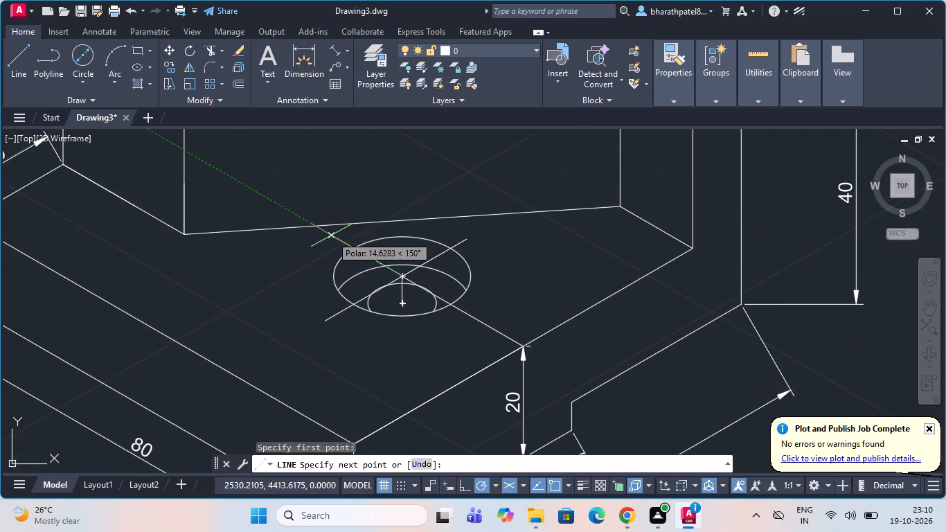
{"action": "left_click", "coordinate": [332, 238]}
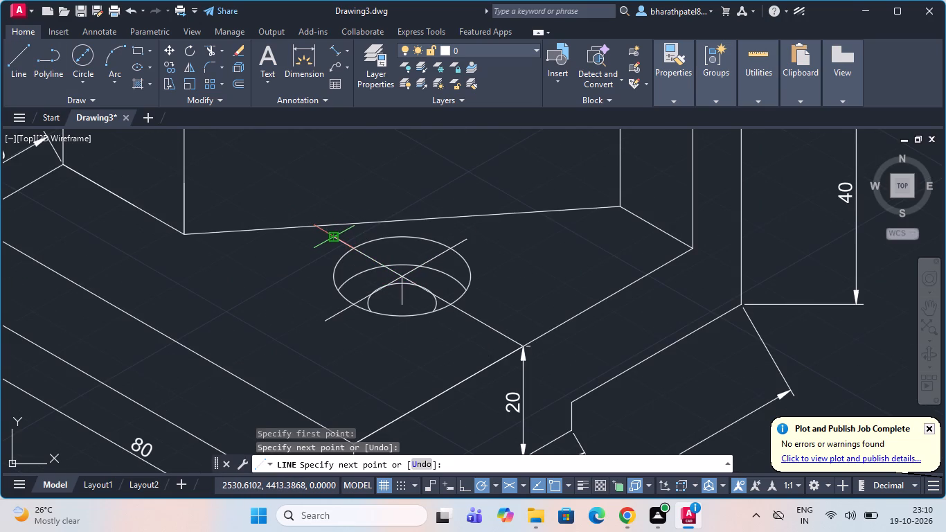
{"action": "key", "text": "Escape"}
Delete the short vertical line running down from the recess centre.
{"action": "scroll", "coordinate": [407, 237], "scroll_direction": "down", "scroll_amount": 1}
{"action": "scroll", "coordinate": [397, 278], "scroll_direction": "up", "scroll_amount": 4}
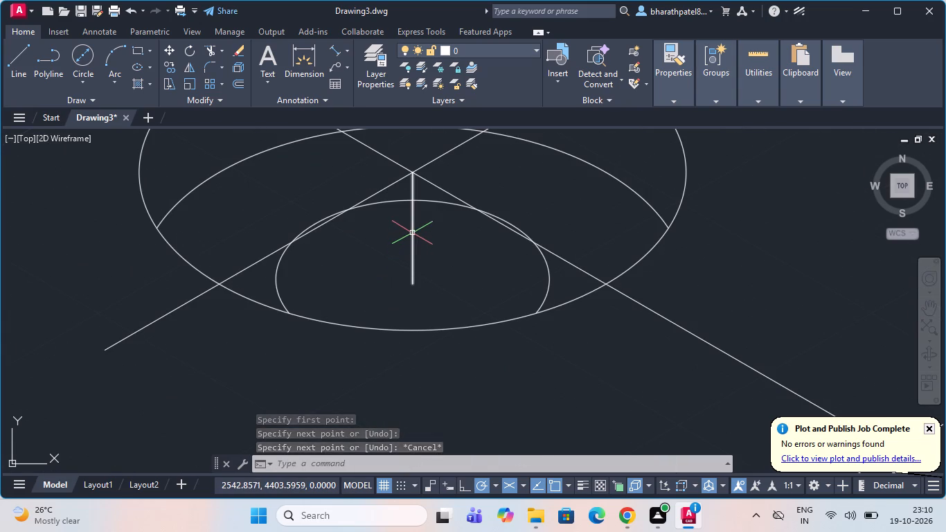
{"action": "left_click", "coordinate": [412, 233]}
{"action": "key", "text": "Delete"}
{"action": "scroll", "coordinate": [408, 235], "scroll_direction": "down", "scroll_amount": 3}
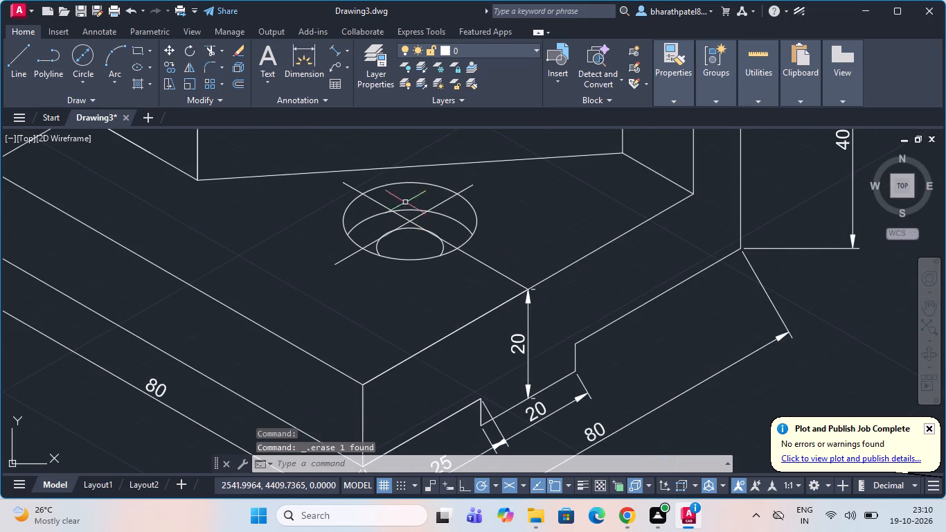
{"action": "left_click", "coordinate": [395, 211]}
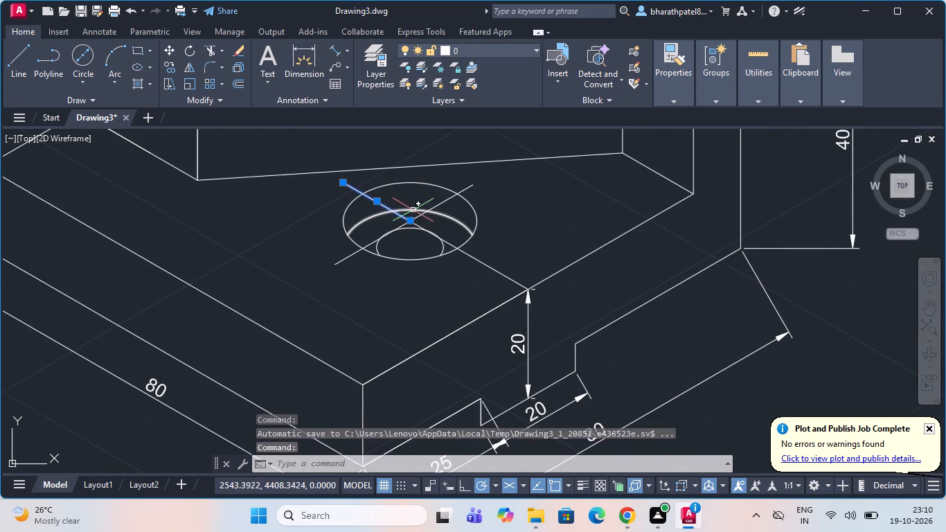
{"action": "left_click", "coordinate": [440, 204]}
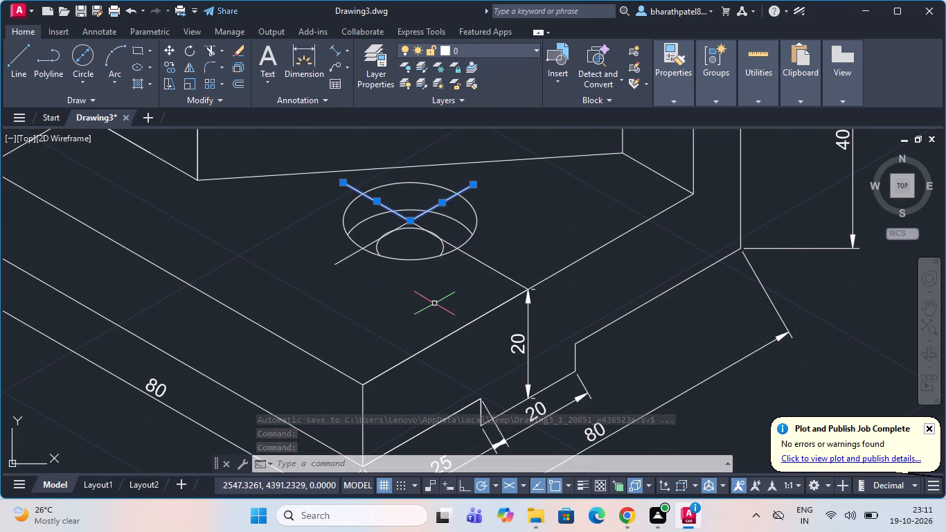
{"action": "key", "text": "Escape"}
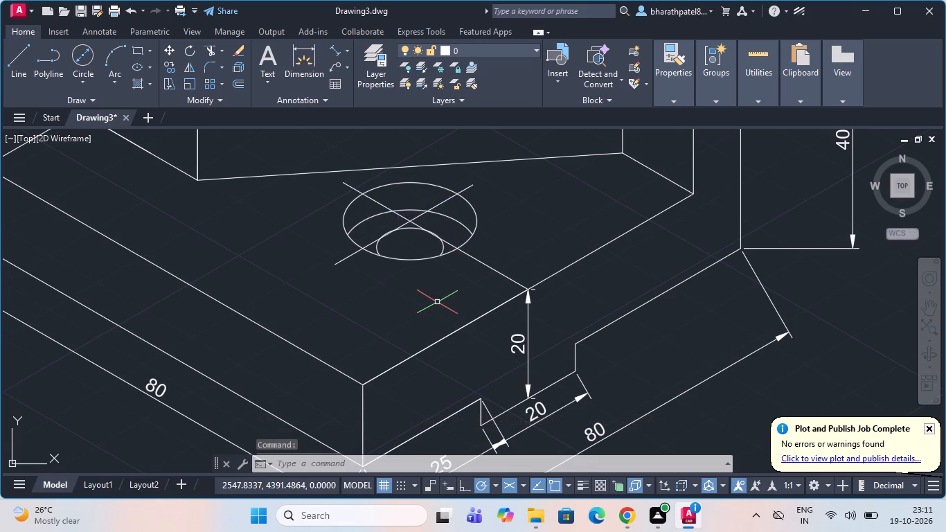
Add an aligned dimension from the base's front top corner to the recess centre line's end on the edge, placed over the upper face.
{"action": "left_click", "coordinate": [333, 51]}
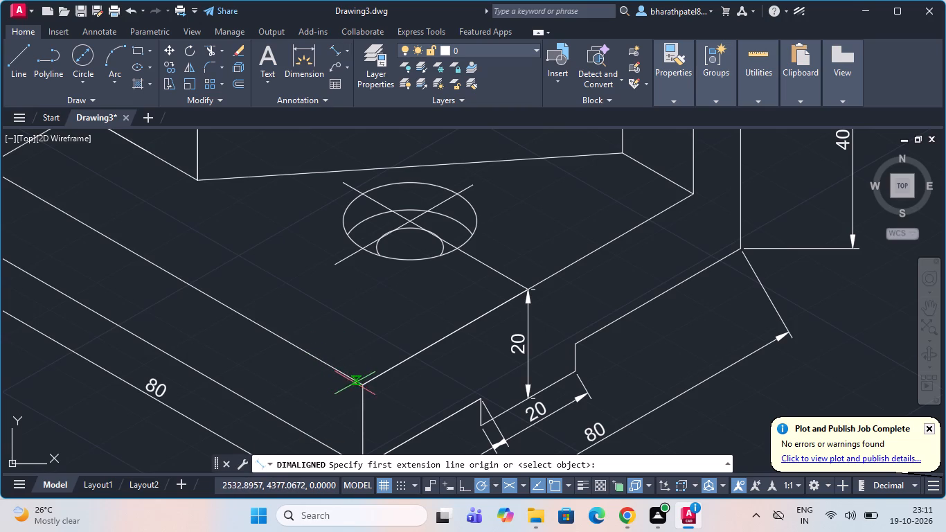
{"action": "left_click_drag", "start_coordinate": [364, 386], "coordinate": [364, 370]}
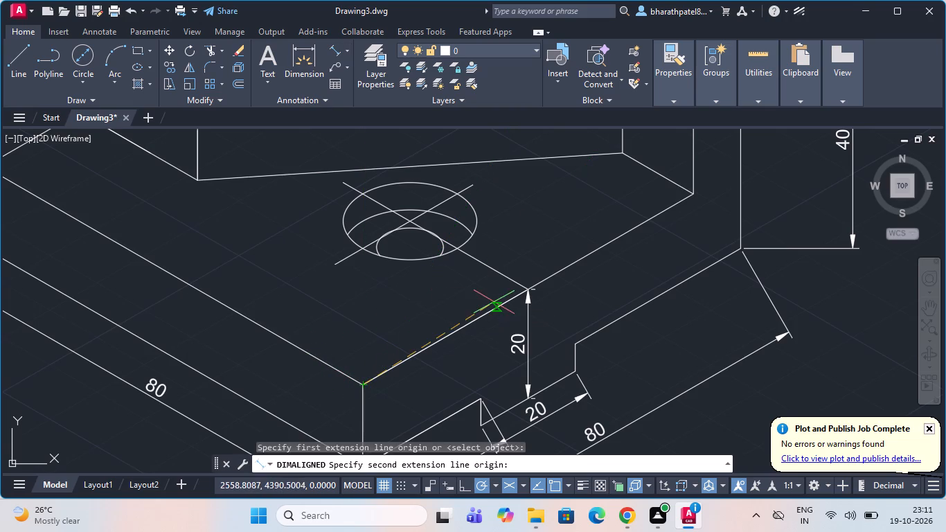
{"action": "scroll", "coordinate": [499, 299], "scroll_direction": "up", "scroll_amount": 4}
{"action": "left_click", "coordinate": [666, 231]}
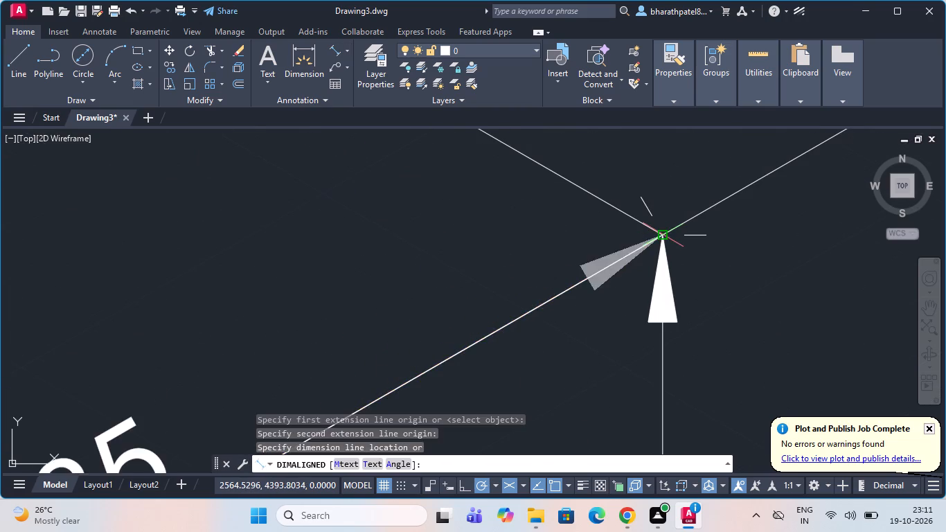
{"action": "scroll", "coordinate": [655, 236], "scroll_direction": "down", "scroll_amount": 2}
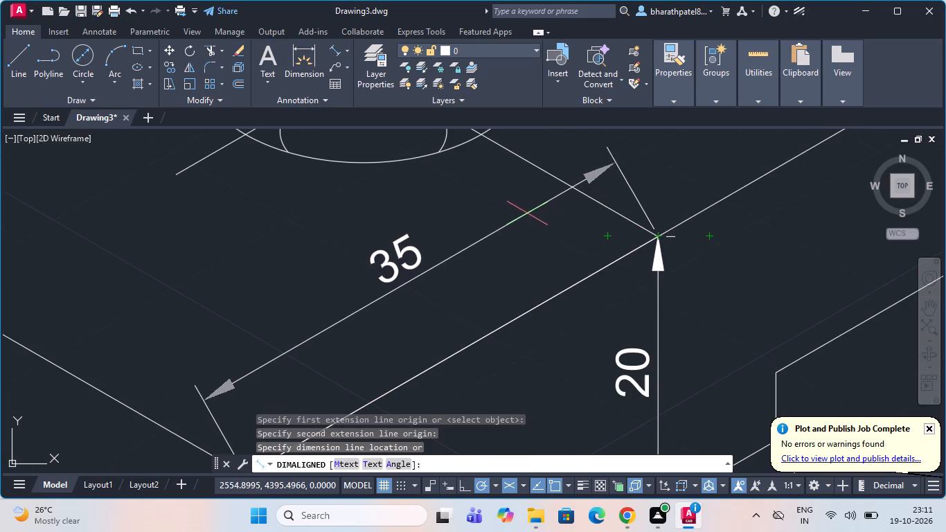
{"action": "left_click", "coordinate": [527, 213]}
{"action": "scroll", "coordinate": [527, 214], "scroll_direction": "down", "scroll_amount": 4}
{"action": "scroll", "coordinate": [510, 200], "scroll_direction": "up", "scroll_amount": 2}
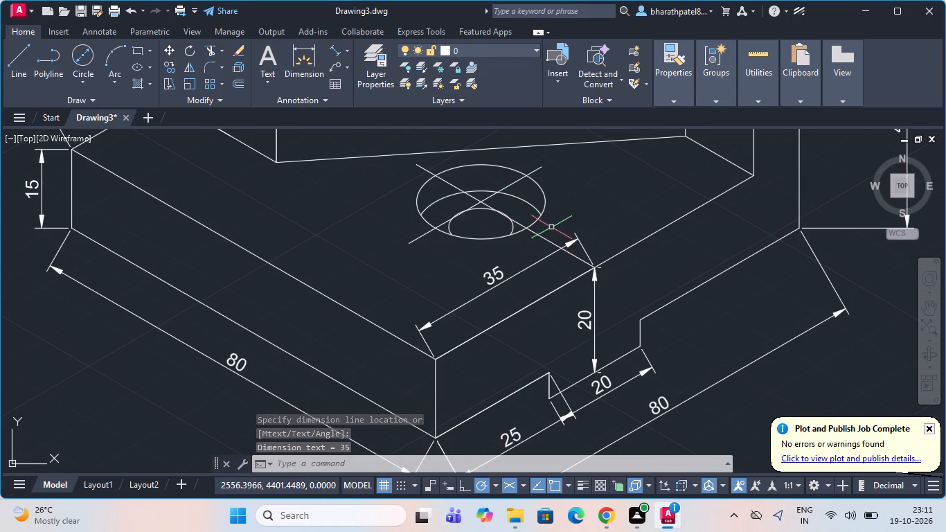
Draw a short cutting line across the recess centre line, between the large isocircle and the base's top edge.
{"action": "left_click", "coordinate": [16, 59]}
{"action": "scroll", "coordinate": [545, 249], "scroll_direction": "up", "scroll_amount": 4}
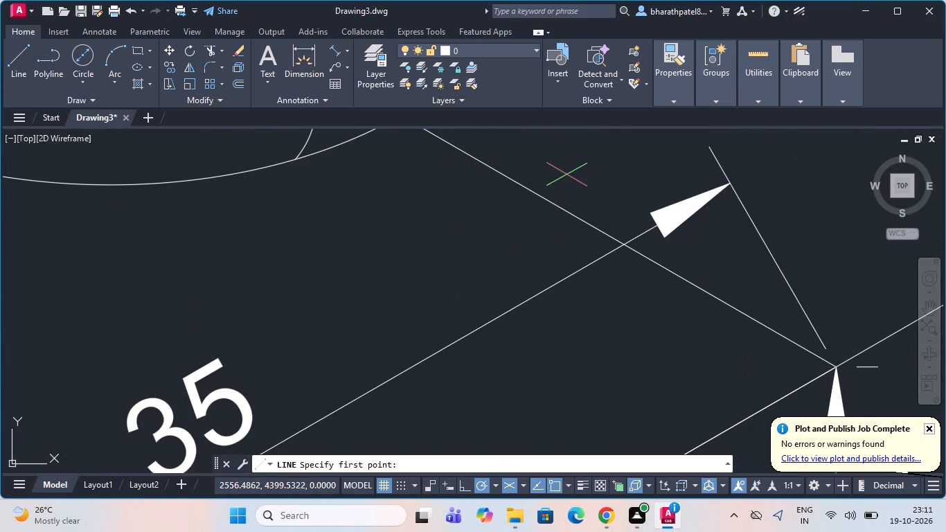
{"action": "left_click_drag", "start_coordinate": [576, 170], "coordinate": [566, 175]}
{"action": "left_click", "coordinate": [474, 240]}
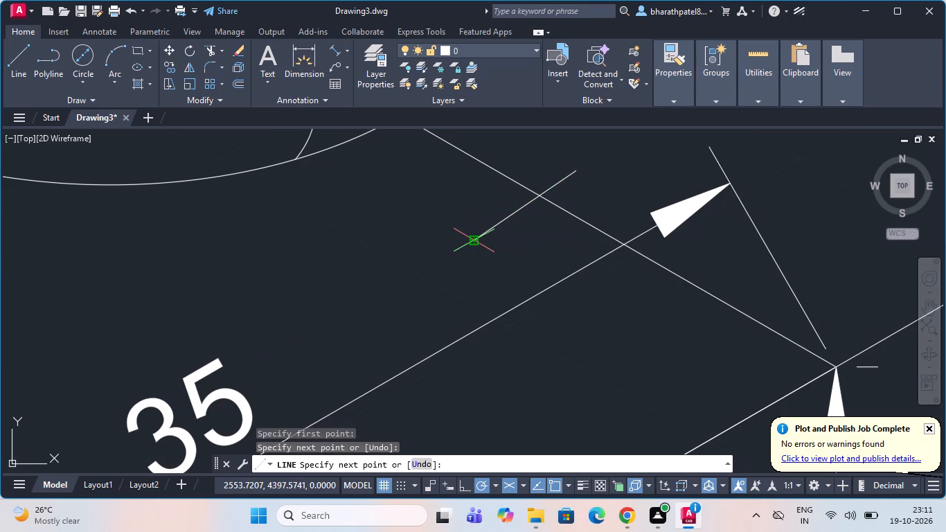
{"action": "key", "text": "Escape"}
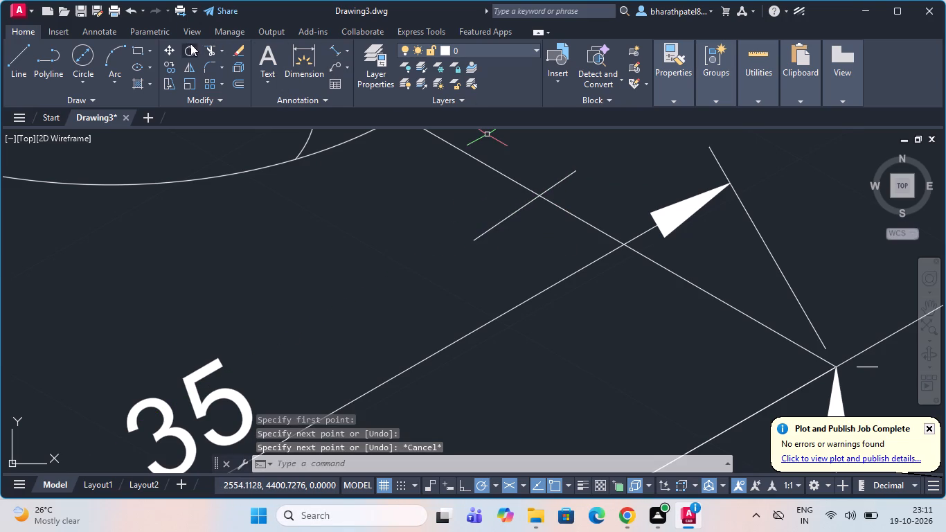
Trim the recess centre line beyond the short cutting line, and remove both remaining pieces of the cutting line.
{"action": "left_click", "coordinate": [207, 51]}
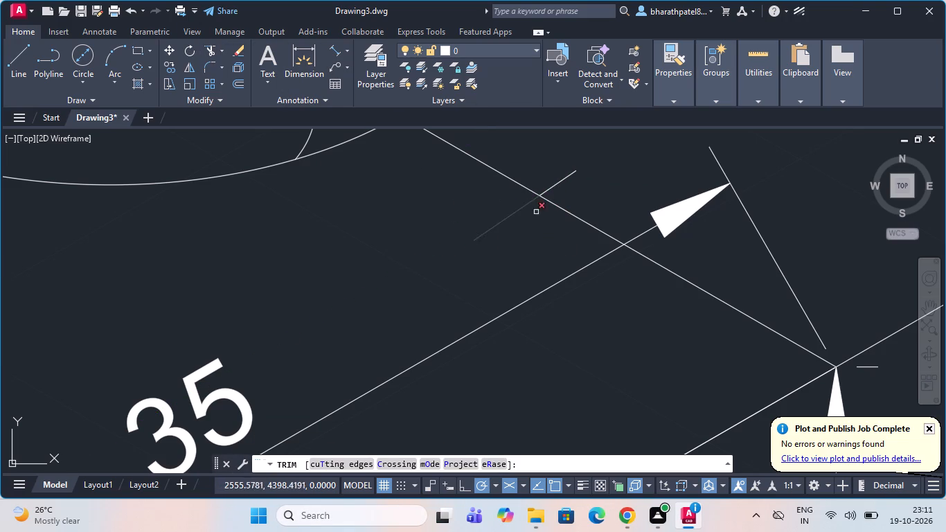
{"action": "left_click", "coordinate": [578, 219]}
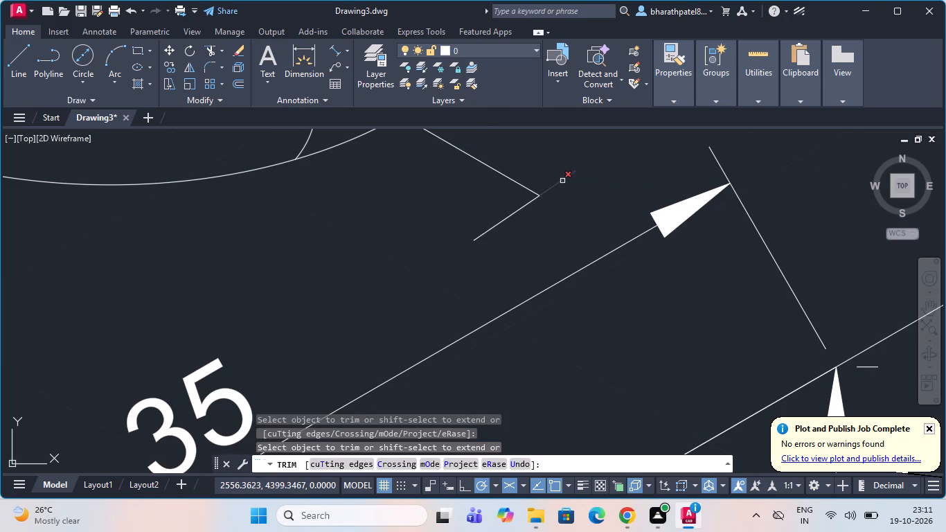
{"action": "left_click", "coordinate": [562, 181]}
{"action": "left_click", "coordinate": [516, 213]}
{"action": "scroll", "coordinate": [521, 227], "scroll_direction": "down", "scroll_amount": 3}
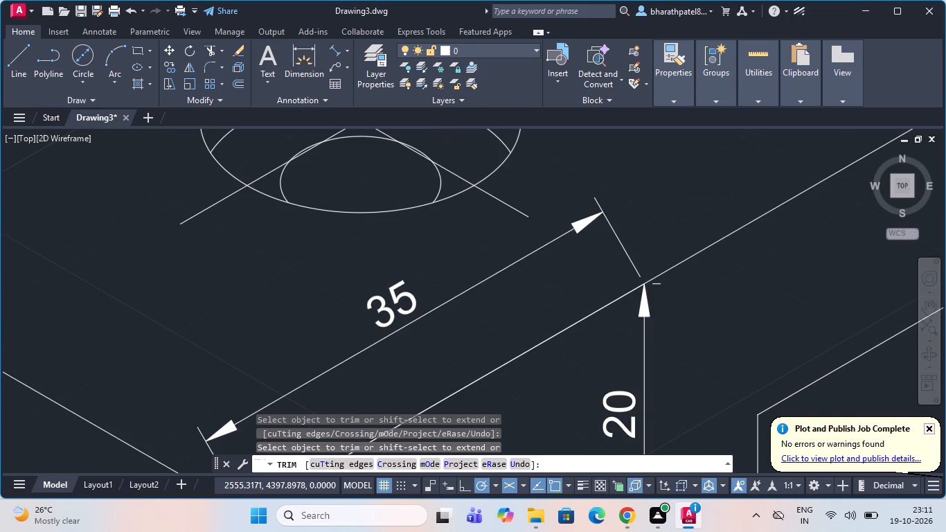
{"action": "key", "text": "Escape"}
{"action": "scroll", "coordinate": [526, 237], "scroll_direction": "down", "scroll_amount": 1}
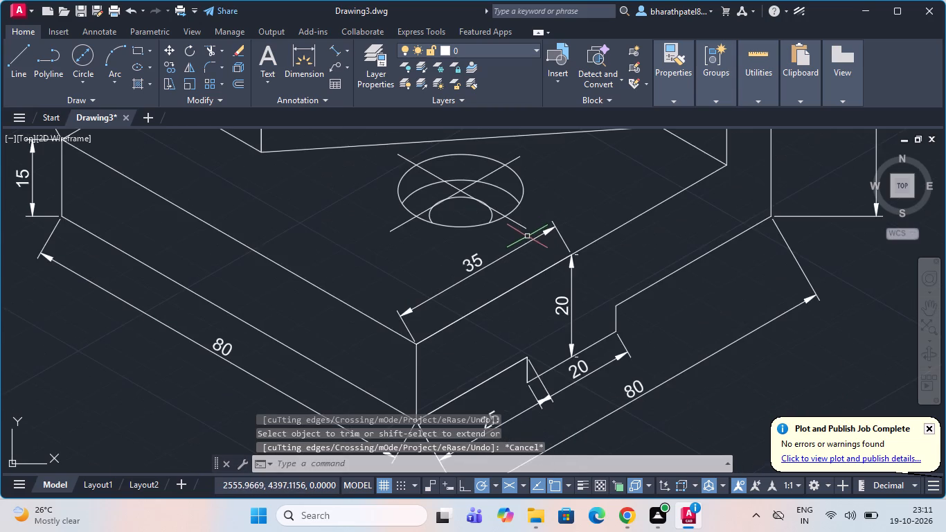
{"action": "scroll", "coordinate": [530, 197], "scroll_direction": "down", "scroll_amount": 2}
{"action": "scroll", "coordinate": [509, 154], "scroll_direction": "up", "scroll_amount": 2}
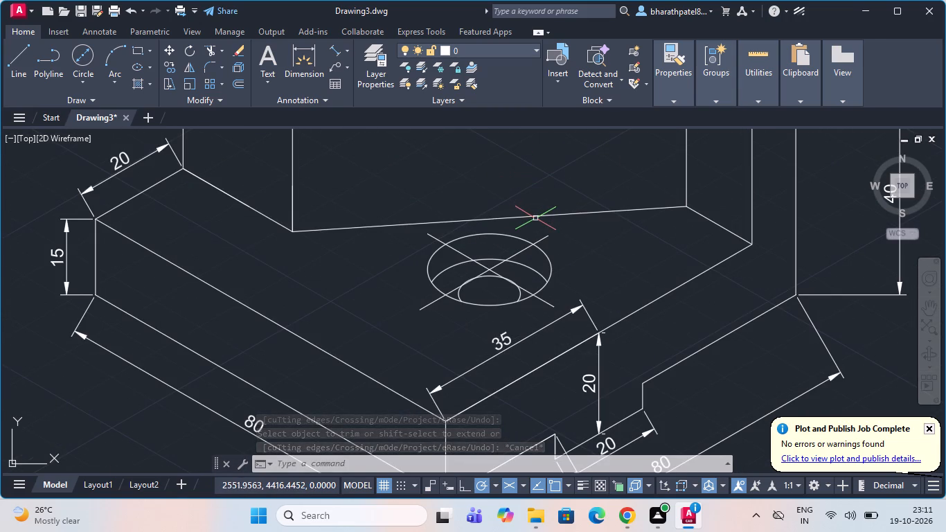
{"action": "scroll", "coordinate": [546, 242], "scroll_direction": "down", "scroll_amount": 1}
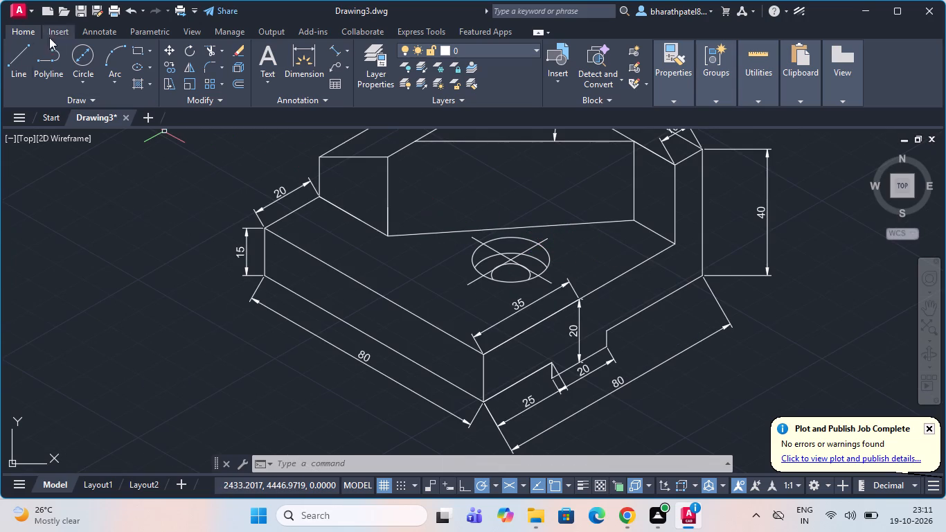
Draw a helper line about 30 long at 330° from the recess centre line's upper end, crossing the base's top edge.
{"action": "left_click", "coordinate": [17, 55]}
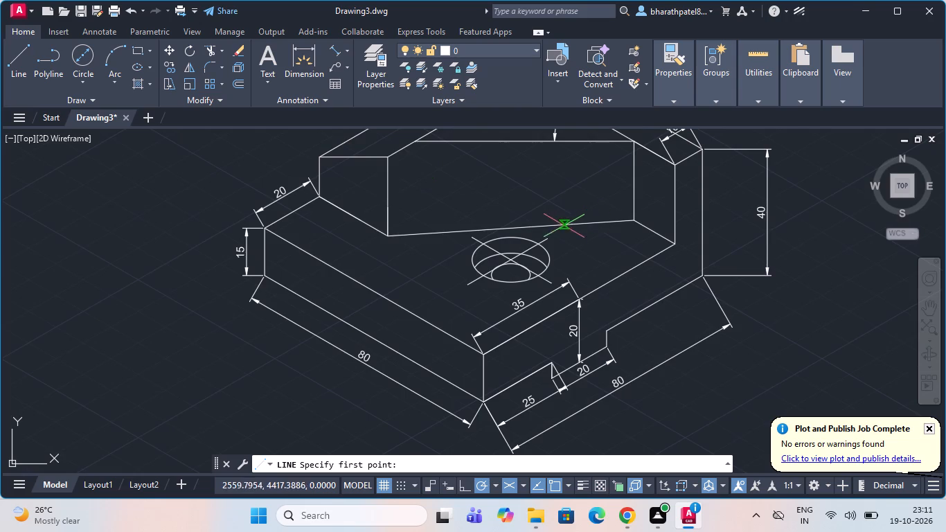
{"action": "scroll", "coordinate": [557, 230], "scroll_direction": "up", "scroll_amount": 4}
{"action": "left_click", "coordinate": [472, 281]}
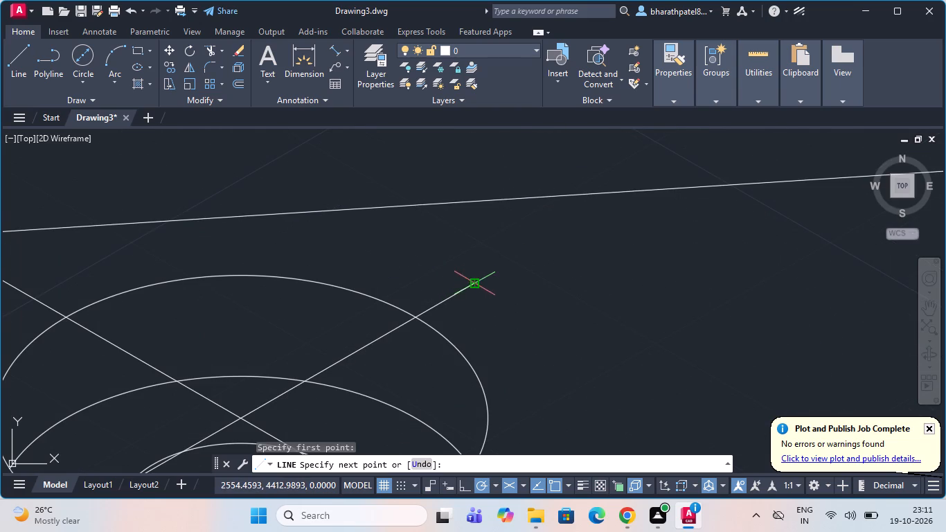
{"action": "scroll", "coordinate": [472, 278], "scroll_direction": "down", "scroll_amount": 5}
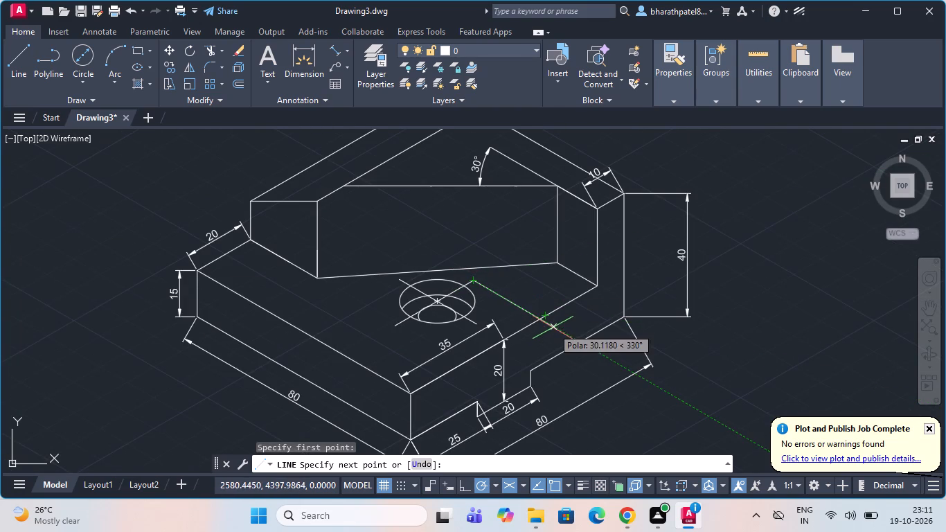
{"action": "left_click", "coordinate": [553, 327]}
{"action": "key", "text": "Escape"}
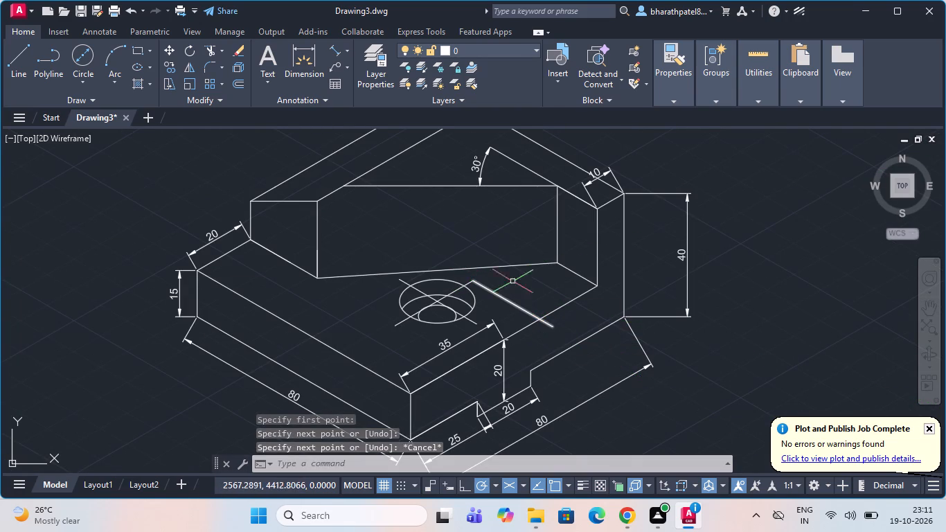
Add an aligned dimension from the recess centre line's upper end to where the helper line crosses the base's top edge.
{"action": "left_click", "coordinate": [335, 50]}
{"action": "scroll", "coordinate": [465, 269], "scroll_direction": "up", "scroll_amount": 4}
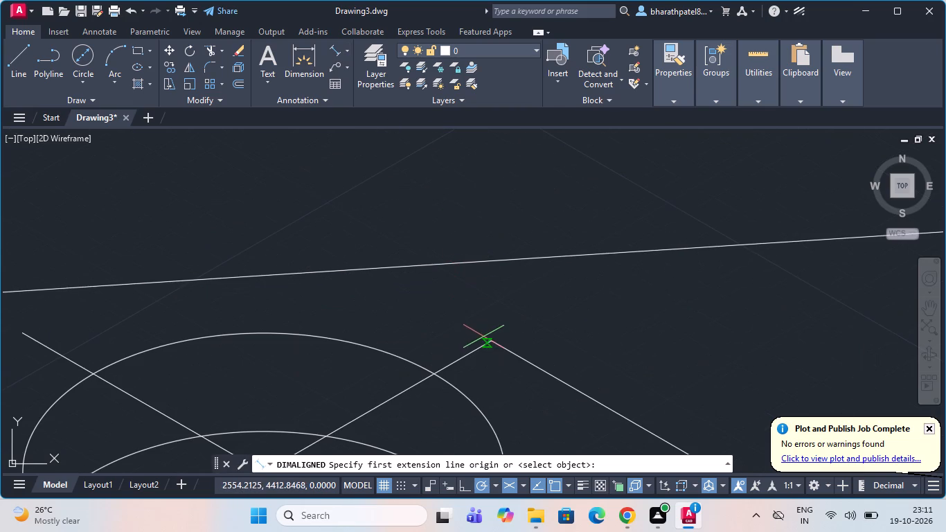
{"action": "left_click", "coordinate": [489, 342]}
{"action": "scroll", "coordinate": [474, 305], "scroll_direction": "down", "scroll_amount": 4}
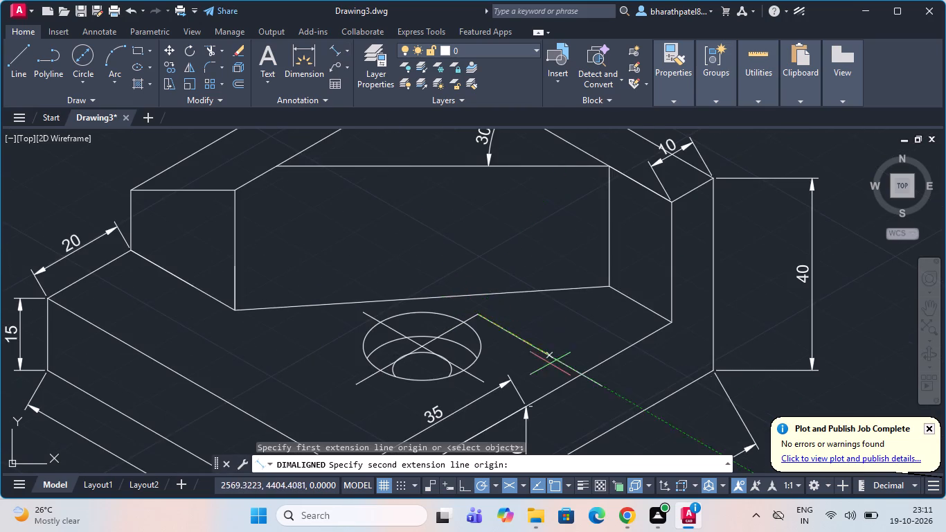
{"action": "scroll", "coordinate": [550, 395], "scroll_direction": "up", "scroll_amount": 4}
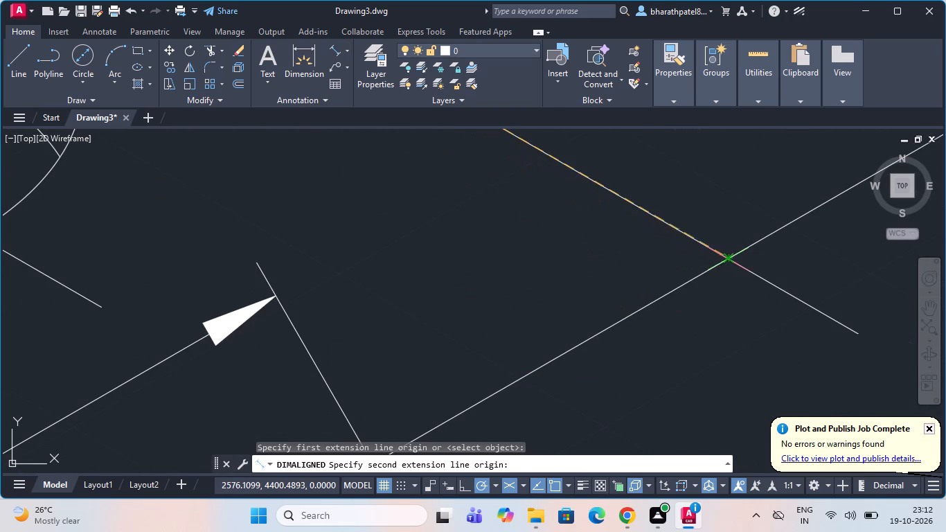
{"action": "left_click", "coordinate": [726, 257]}
{"action": "scroll", "coordinate": [726, 261], "scroll_direction": "down", "scroll_amount": 2}
{"action": "left_click", "coordinate": [715, 269]}
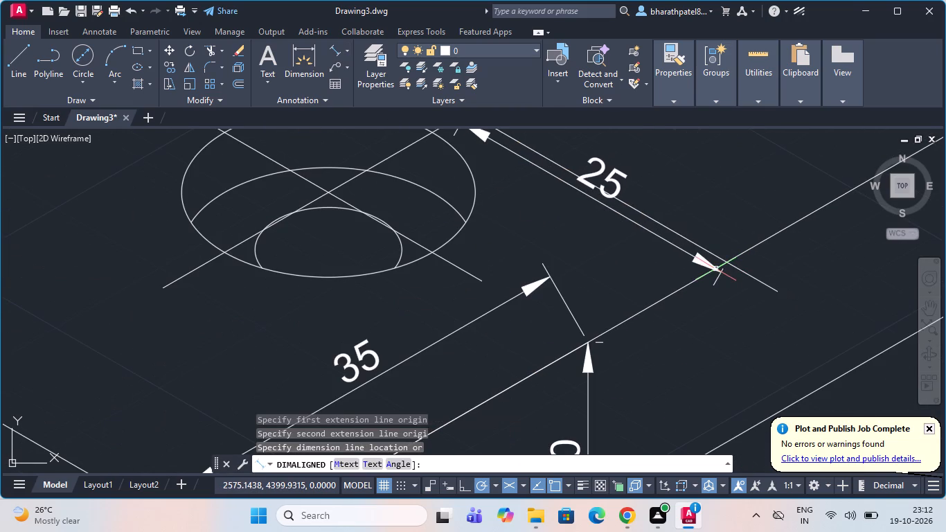
Delete the helper line running from the recess centre line across the base's top edge.
{"action": "left_click", "coordinate": [751, 276]}
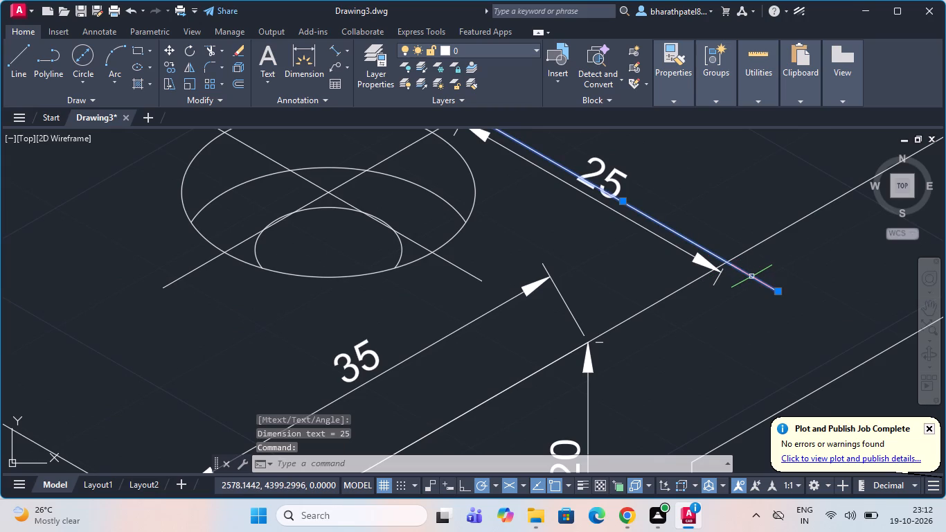
{"action": "key", "text": "Delete"}
Add an aligned dimension to the short upper edge between the angled wall and the 10-wide end face, placed just below the edge.
{"action": "scroll", "coordinate": [751, 278], "scroll_direction": "down", "scroll_amount": 2}
{"action": "scroll", "coordinate": [674, 240], "scroll_direction": "up", "scroll_amount": 1}
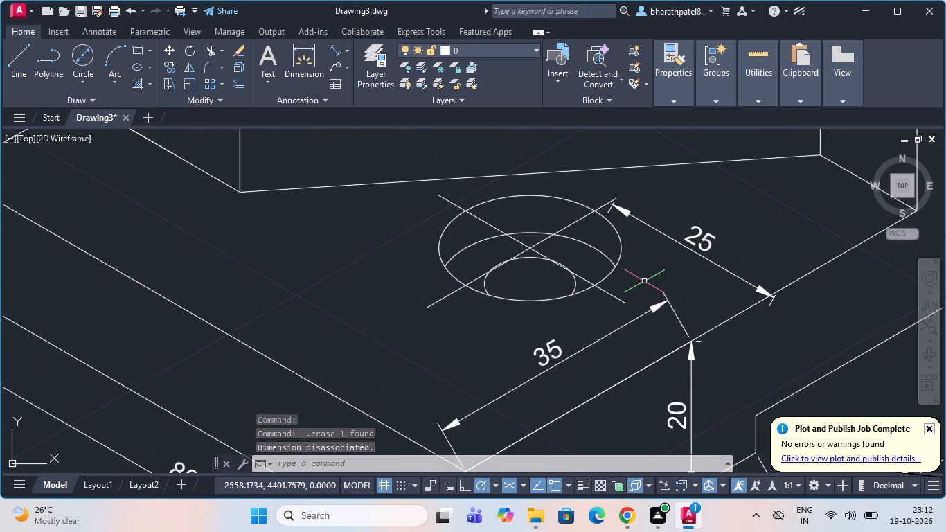
{"action": "scroll", "coordinate": [643, 282], "scroll_direction": "down", "scroll_amount": 2}
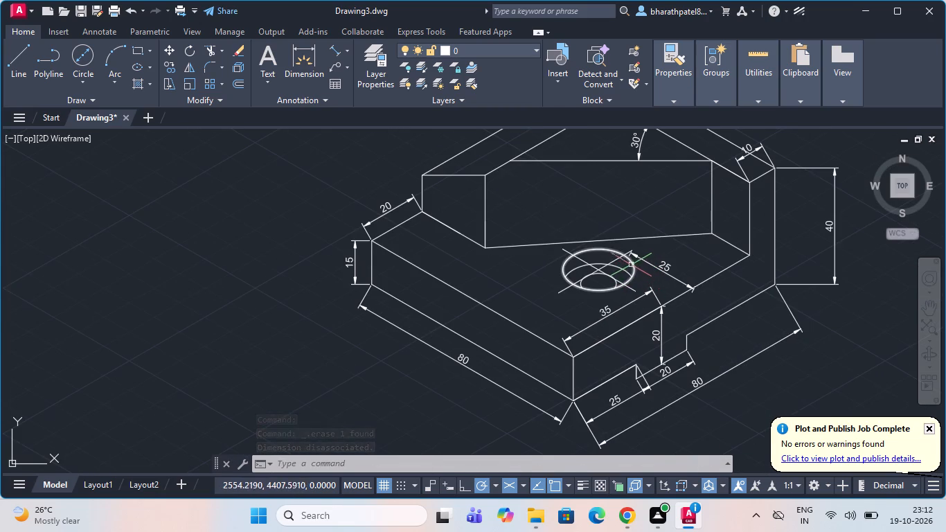
{"action": "scroll", "coordinate": [630, 263], "scroll_direction": "up", "scroll_amount": 1}
{"action": "scroll", "coordinate": [630, 263], "scroll_direction": "down", "scroll_amount": 1}
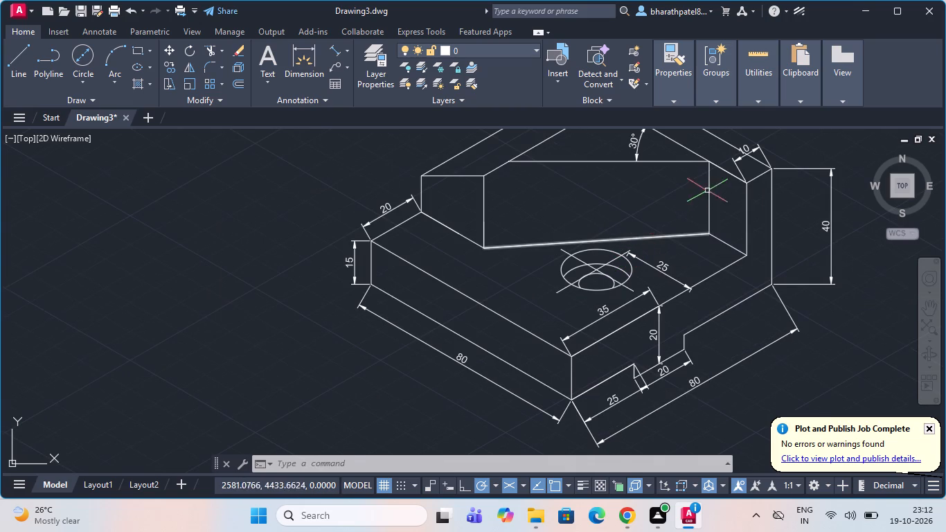
{"action": "scroll", "coordinate": [722, 175], "scroll_direction": "up", "scroll_amount": 1}
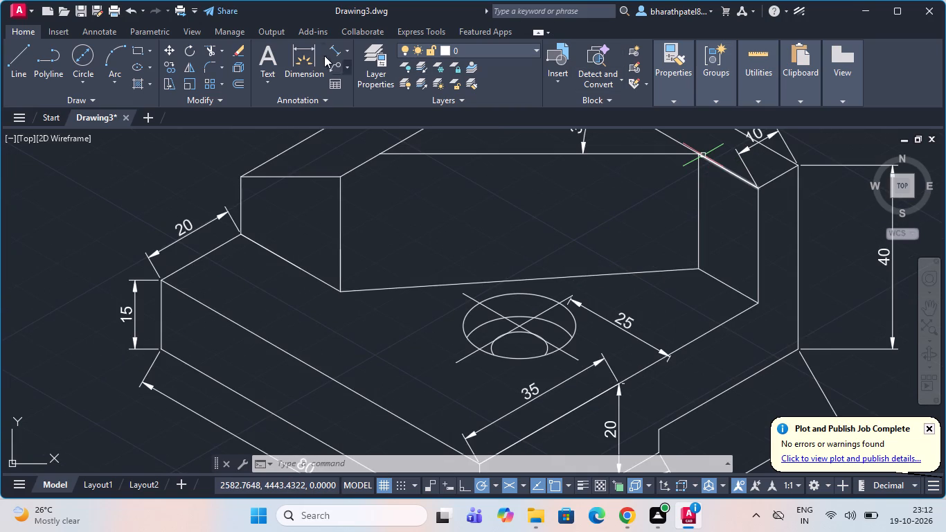
{"action": "left_click", "coordinate": [338, 48]}
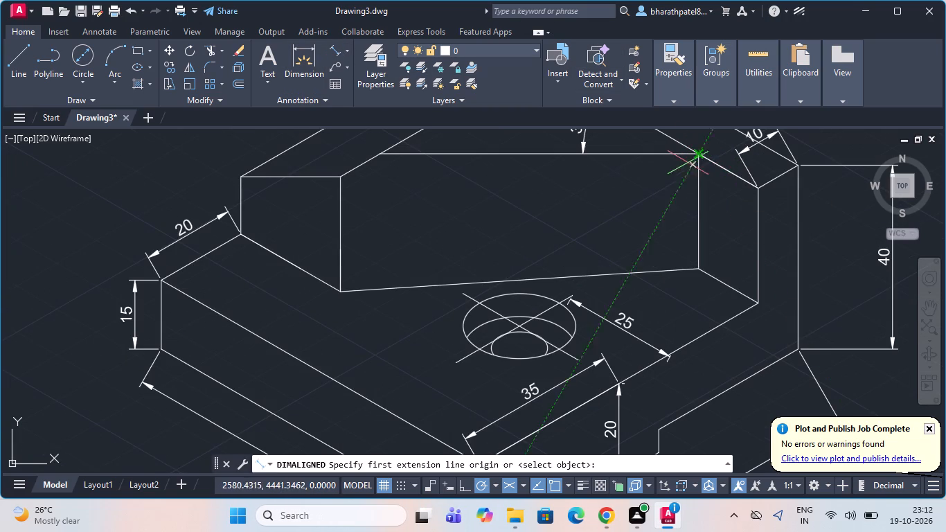
{"action": "scroll", "coordinate": [687, 161], "scroll_direction": "up", "scroll_amount": 3}
{"action": "left_click", "coordinate": [712, 139]}
{"action": "scroll", "coordinate": [712, 141], "scroll_direction": "down", "scroll_amount": 3}
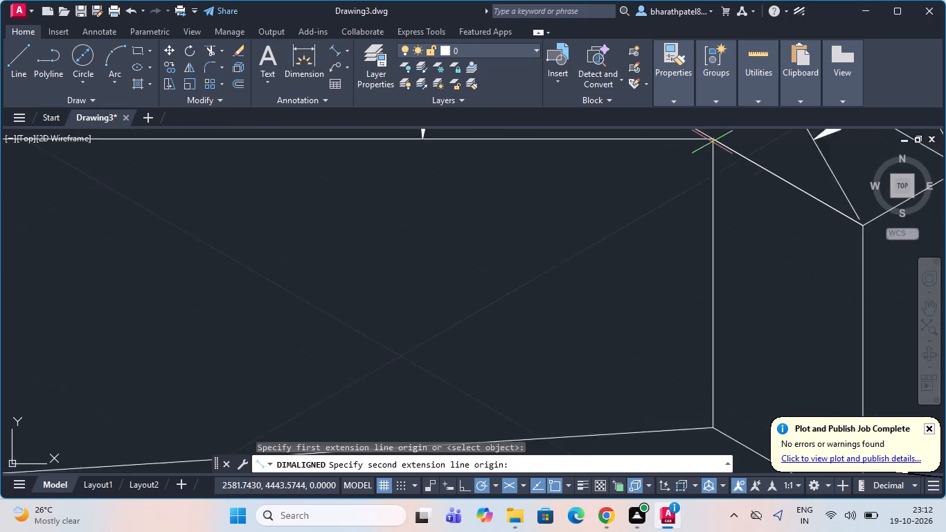
{"action": "scroll", "coordinate": [712, 145], "scroll_direction": "down", "scroll_amount": 1}
{"action": "scroll", "coordinate": [743, 166], "scroll_direction": "up", "scroll_amount": 5}
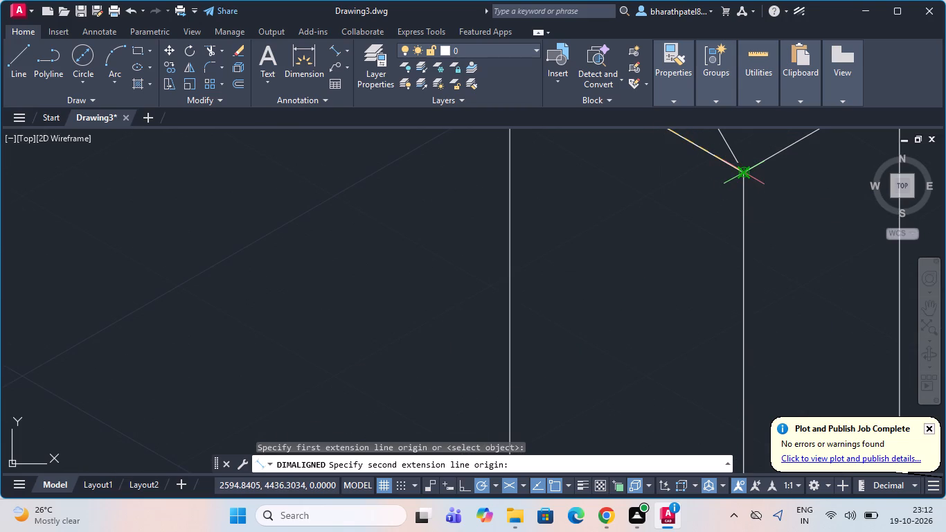
{"action": "left_click", "coordinate": [741, 170]}
{"action": "scroll", "coordinate": [741, 171], "scroll_direction": "down", "scroll_amount": 3}
{"action": "left_click", "coordinate": [740, 221]}
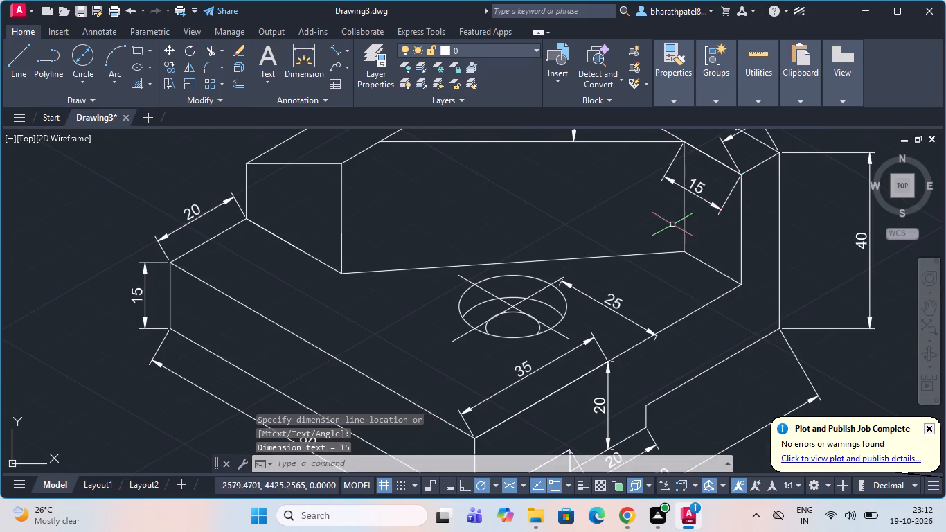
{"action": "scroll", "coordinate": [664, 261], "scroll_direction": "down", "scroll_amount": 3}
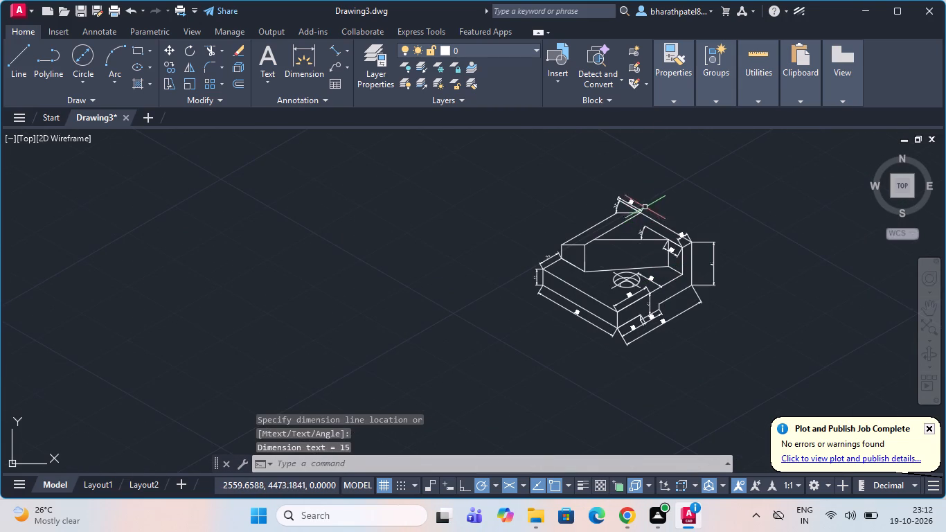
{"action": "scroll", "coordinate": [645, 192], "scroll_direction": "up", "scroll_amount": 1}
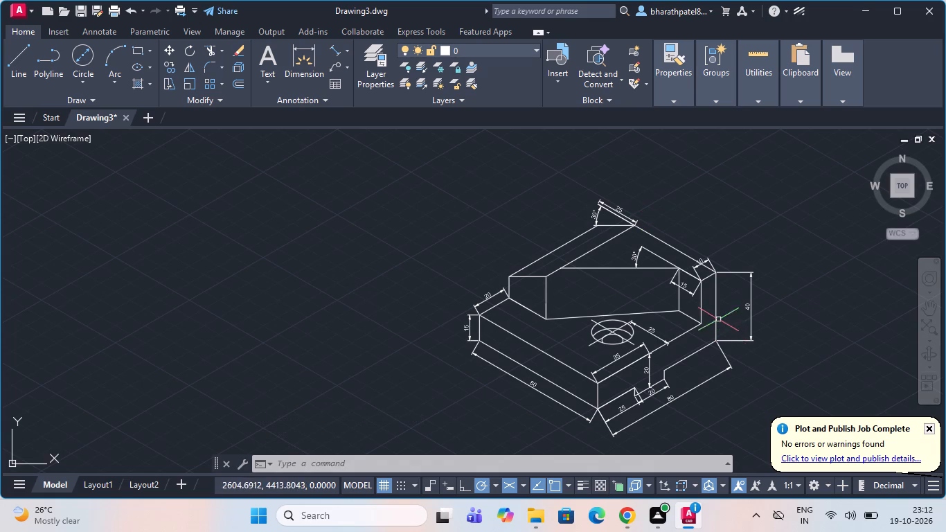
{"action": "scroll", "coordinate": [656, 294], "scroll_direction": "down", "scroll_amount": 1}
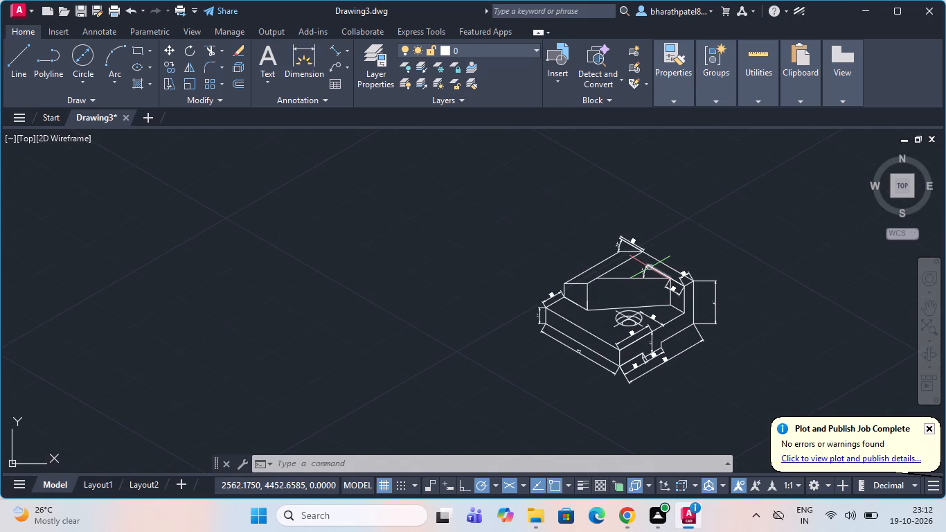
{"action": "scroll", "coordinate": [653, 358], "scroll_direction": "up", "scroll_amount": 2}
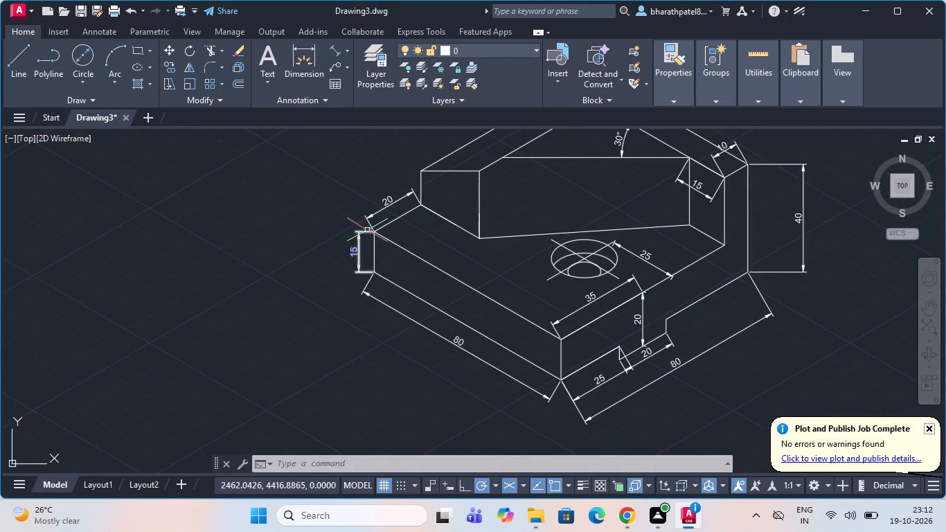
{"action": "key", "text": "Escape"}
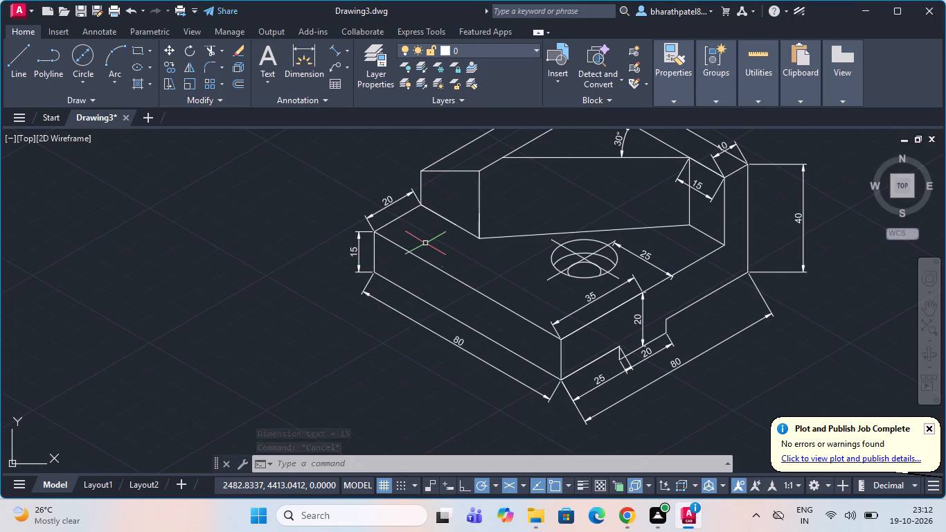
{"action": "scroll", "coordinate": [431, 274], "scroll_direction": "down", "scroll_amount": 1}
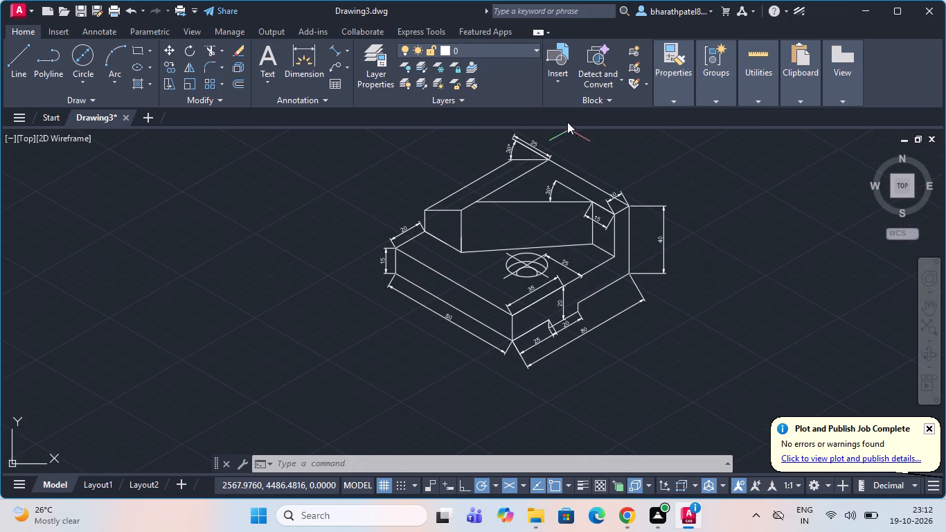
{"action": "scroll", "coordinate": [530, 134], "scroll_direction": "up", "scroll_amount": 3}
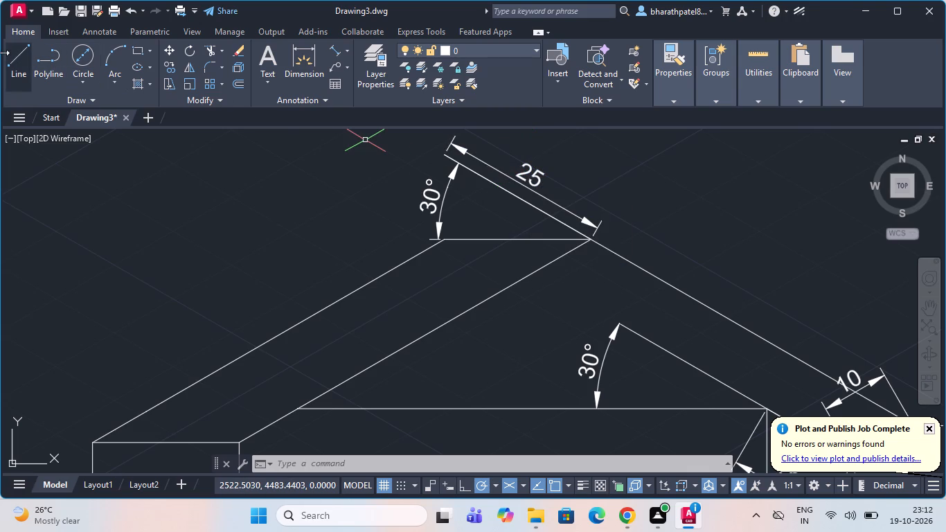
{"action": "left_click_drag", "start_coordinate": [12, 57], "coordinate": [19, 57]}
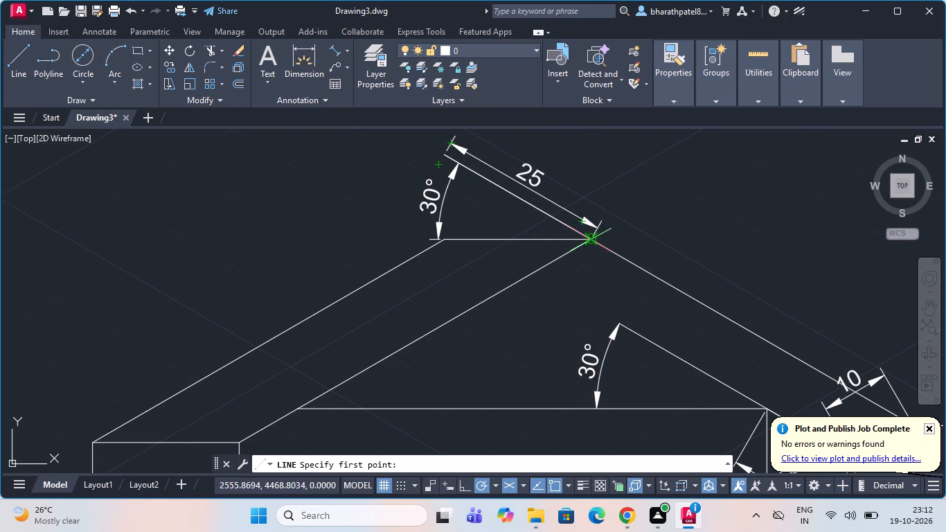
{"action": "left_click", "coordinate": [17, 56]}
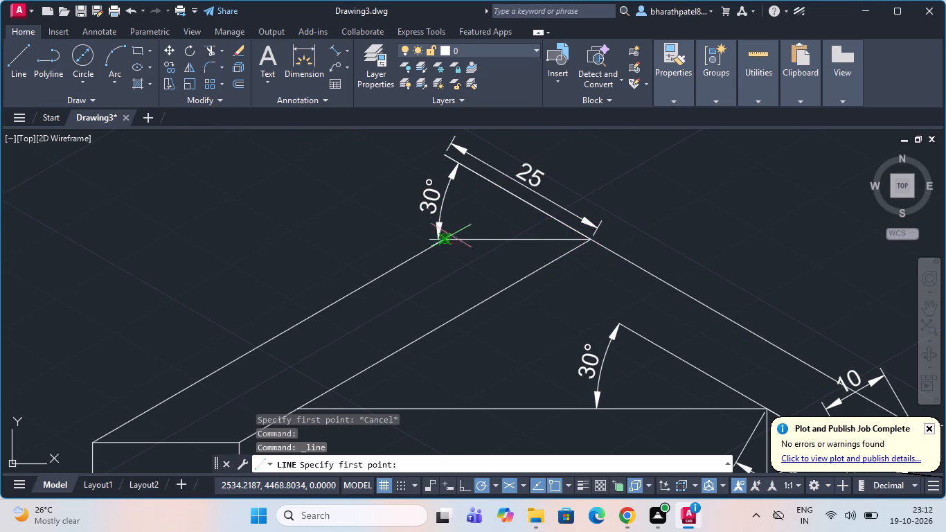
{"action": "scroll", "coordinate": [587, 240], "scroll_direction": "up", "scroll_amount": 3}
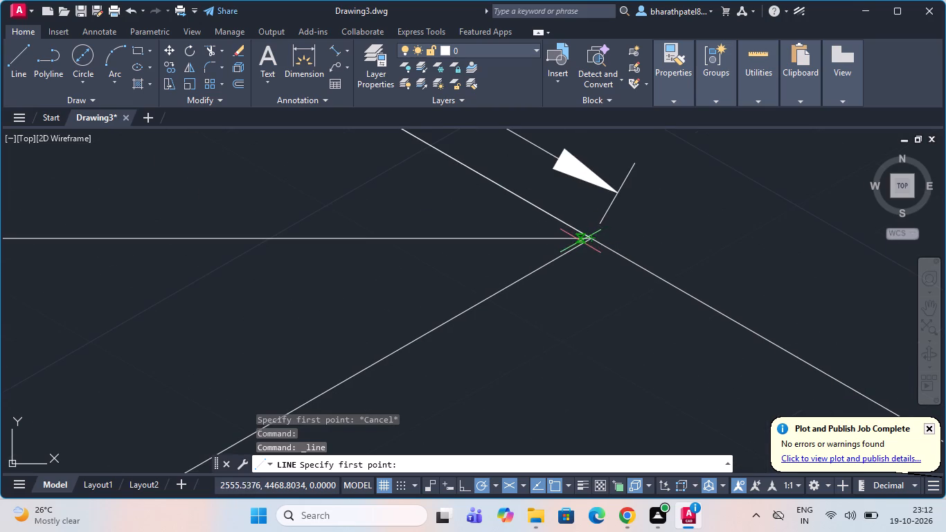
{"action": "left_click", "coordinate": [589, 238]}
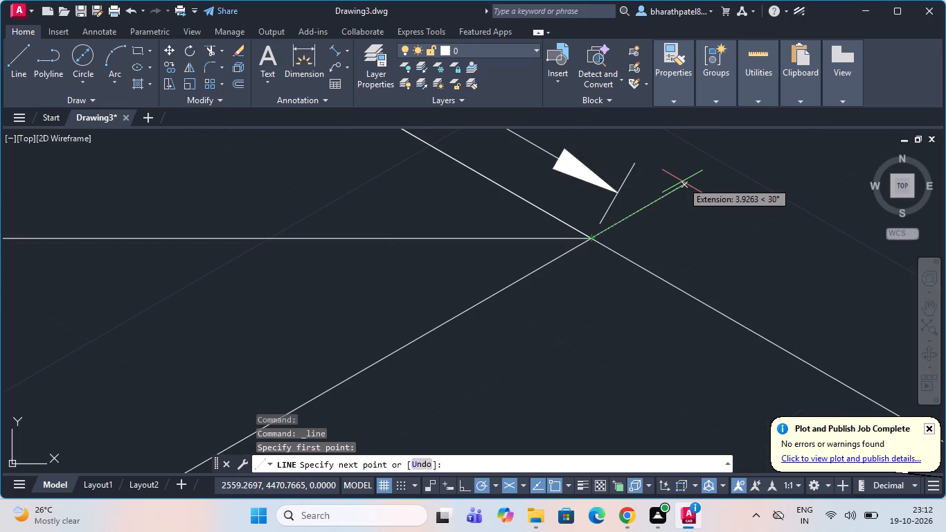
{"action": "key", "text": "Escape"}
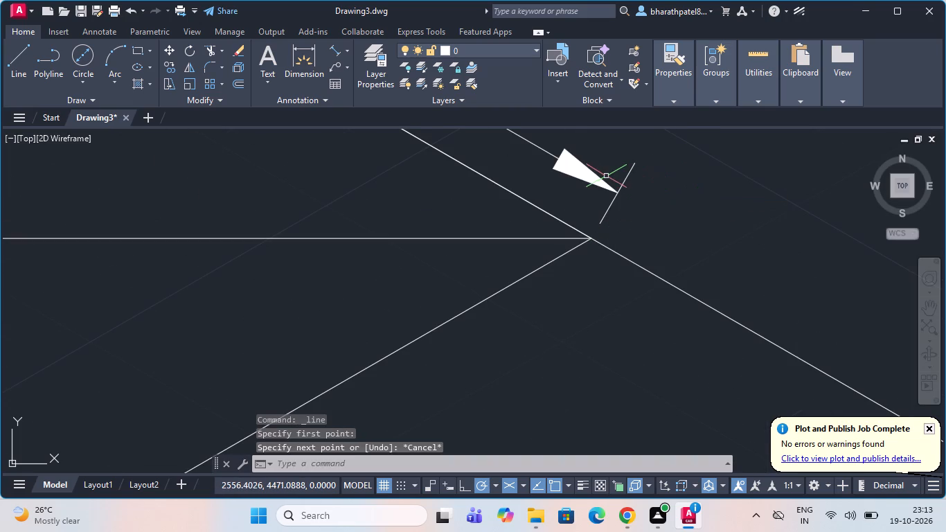
Apply a 30° oblique angle to the 25 dimension at the block's top corner and the vertical 40 and 15 height dimensions.
{"action": "left_click", "coordinate": [614, 202]}
{"action": "scroll", "coordinate": [614, 202], "scroll_direction": "down", "scroll_amount": 2}
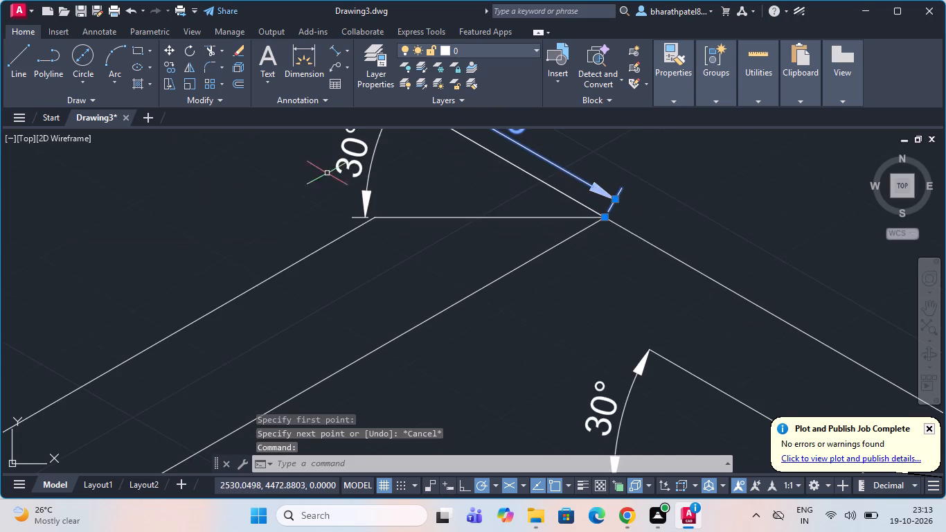
{"action": "scroll", "coordinate": [503, 228], "scroll_direction": "down", "scroll_amount": 3}
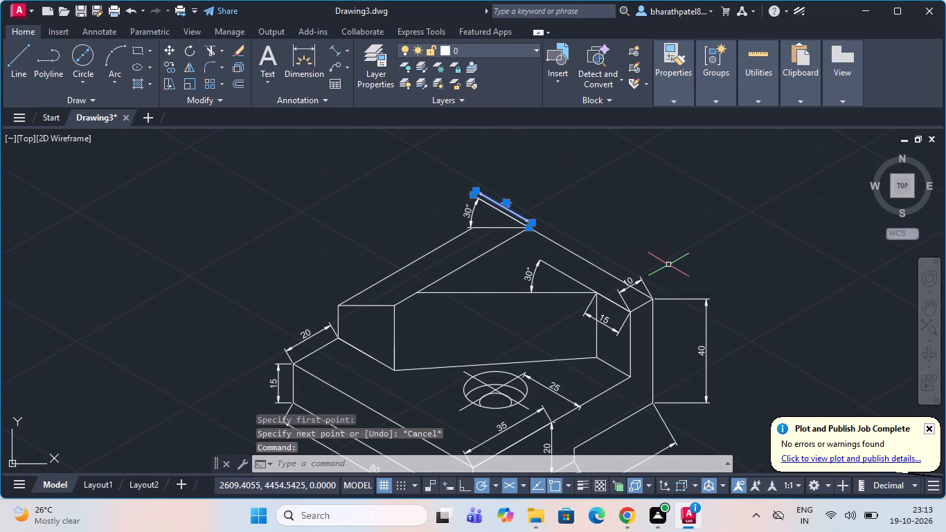
{"action": "left_click", "coordinate": [684, 298]}
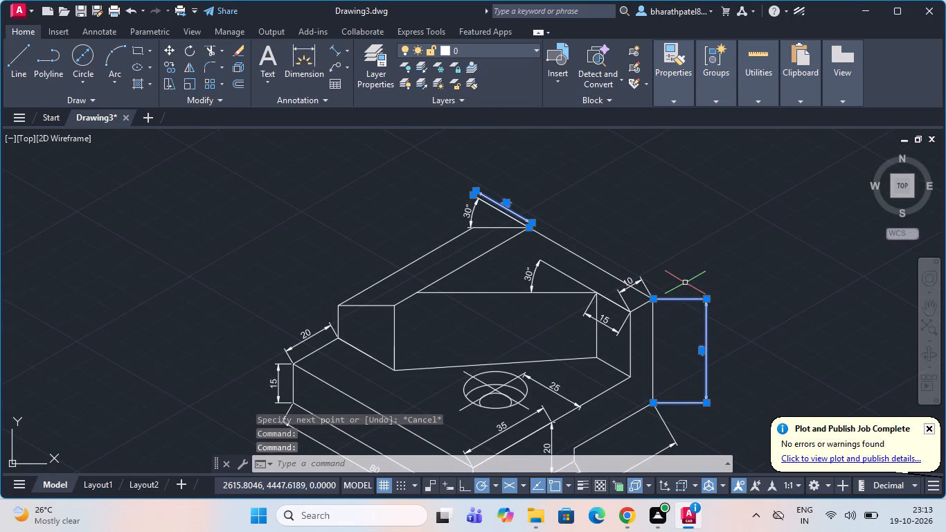
{"action": "scroll", "coordinate": [659, 280], "scroll_direction": "down", "scroll_amount": 2}
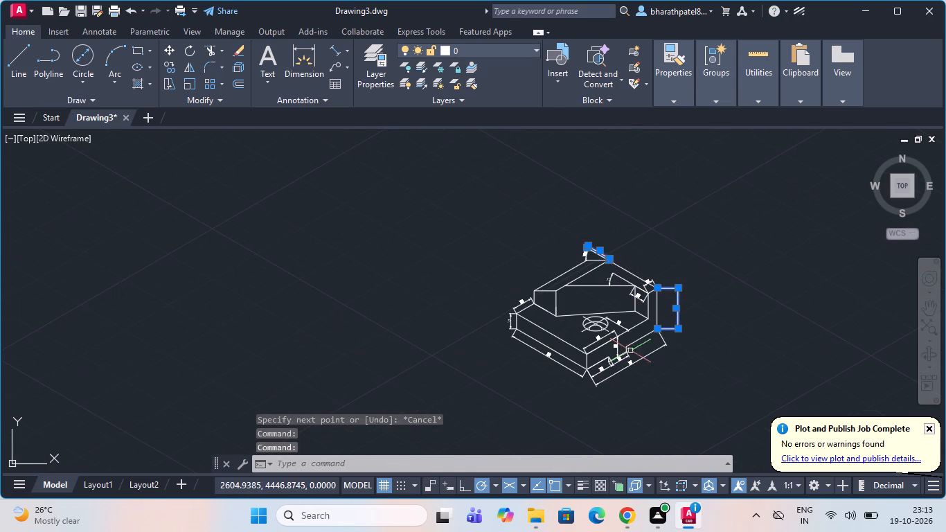
{"action": "scroll", "coordinate": [587, 396], "scroll_direction": "up", "scroll_amount": 2}
{"action": "scroll", "coordinate": [592, 366], "scroll_direction": "down", "scroll_amount": 1}
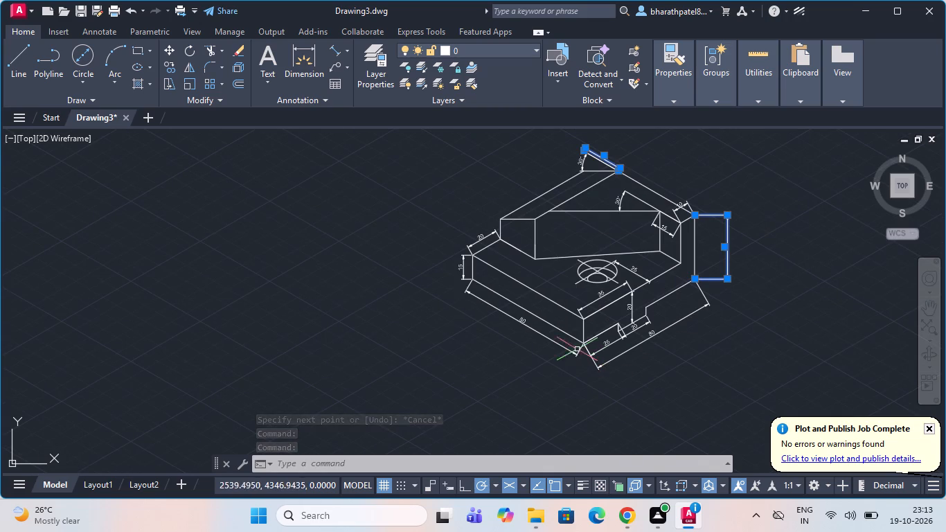
{"action": "scroll", "coordinate": [458, 253], "scroll_direction": "up", "scroll_amount": 3}
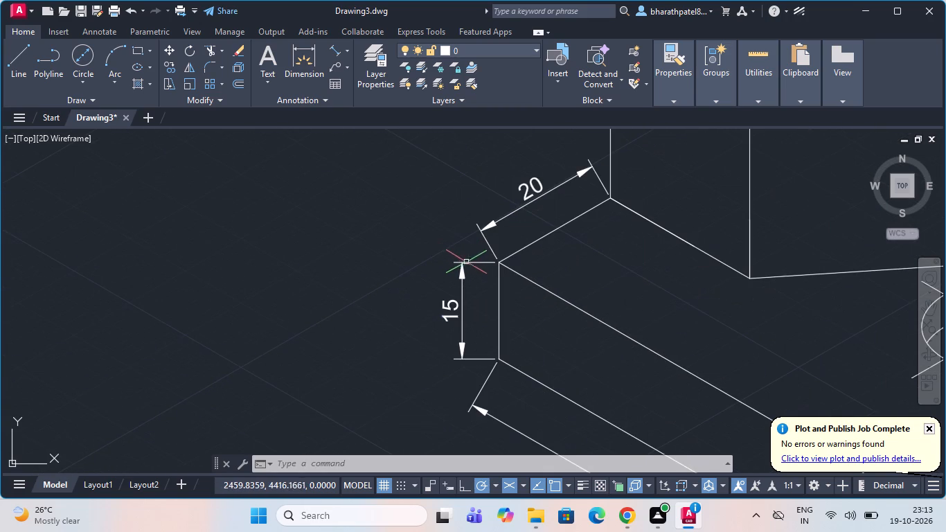
{"action": "left_click", "coordinate": [466, 260]}
{"action": "left_click", "coordinate": [468, 264]}
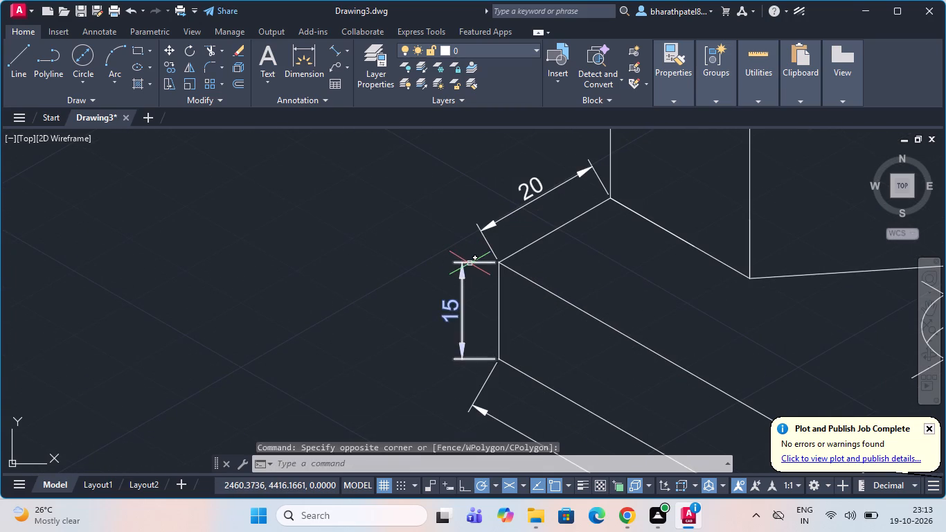
{"action": "left_click", "coordinate": [470, 263]}
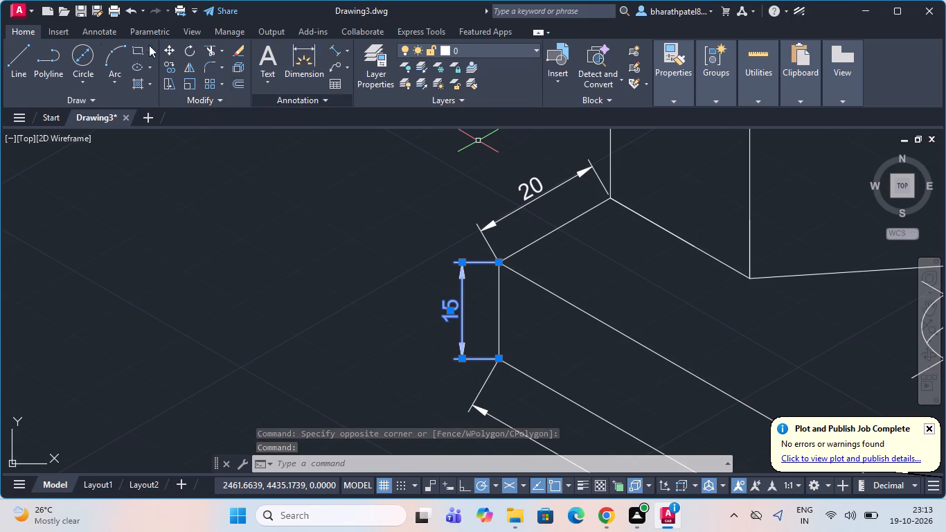
{"action": "left_click", "coordinate": [93, 30]}
{"action": "left_click", "coordinate": [278, 96]}
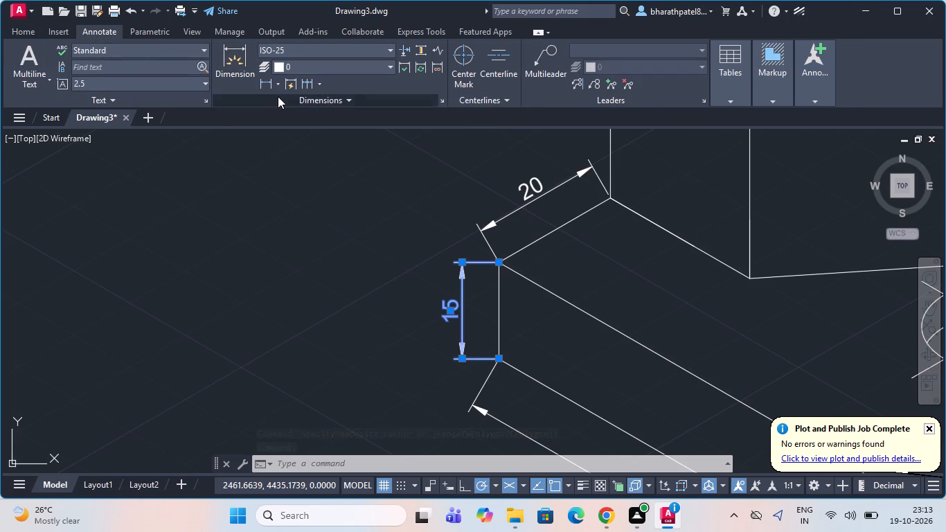
{"action": "left_click", "coordinate": [248, 116]}
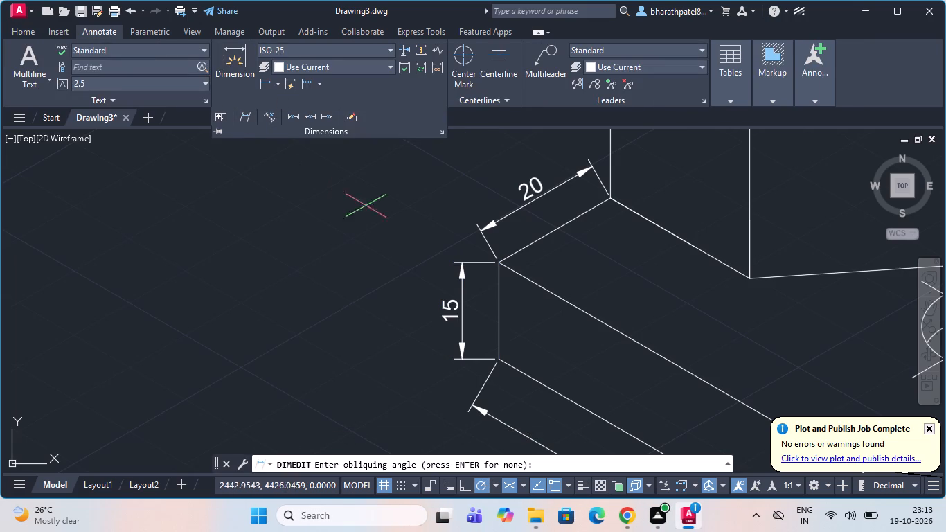
{"action": "key", "text": "3"}
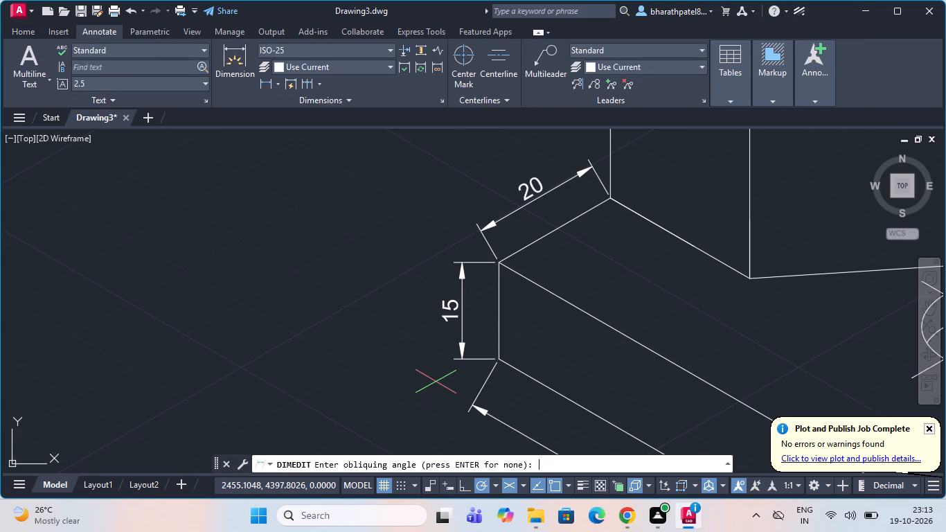
{"action": "key", "text": "0"}
{"action": "key", "text": "Return"}
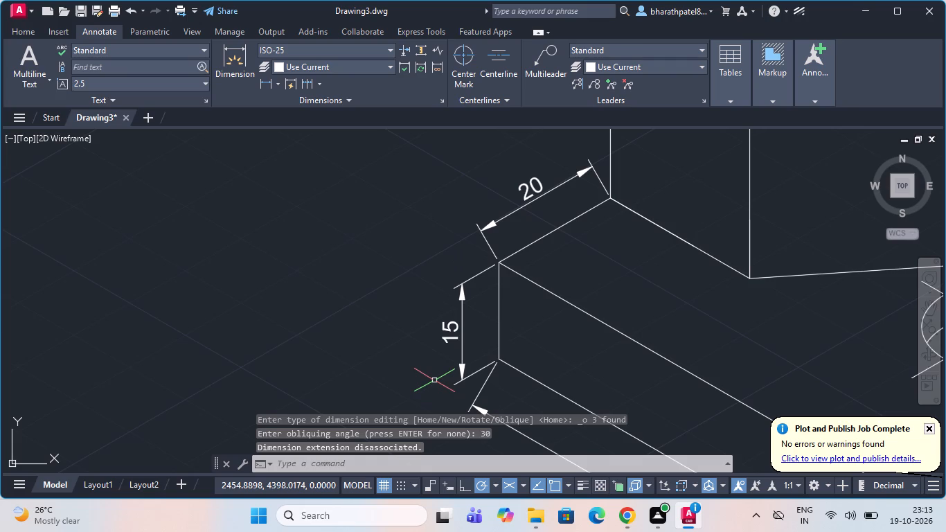
Check the polar angle for the 40 dimension's extension lines using a trial line from the end face's outer upper corner.
{"action": "scroll", "coordinate": [408, 362], "scroll_direction": "down", "scroll_amount": 2}
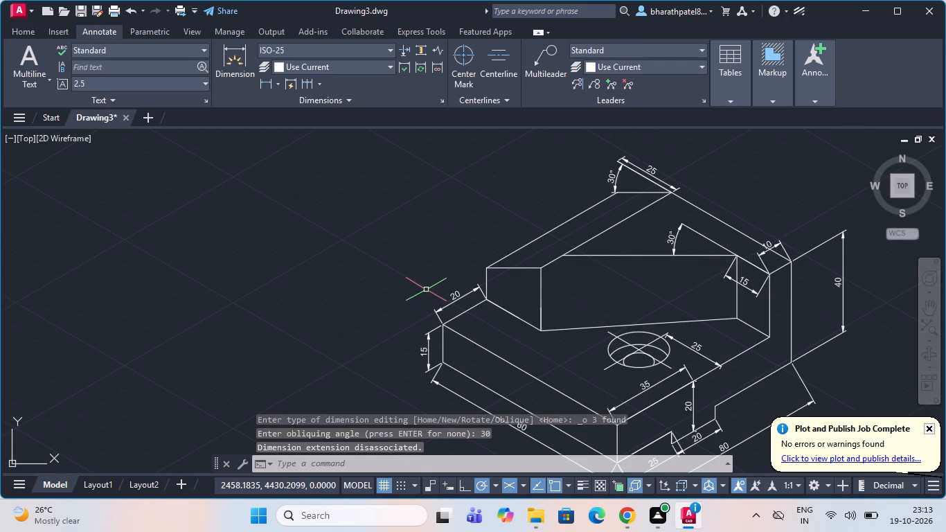
{"action": "scroll", "coordinate": [426, 288], "scroll_direction": "down", "scroll_amount": 1}
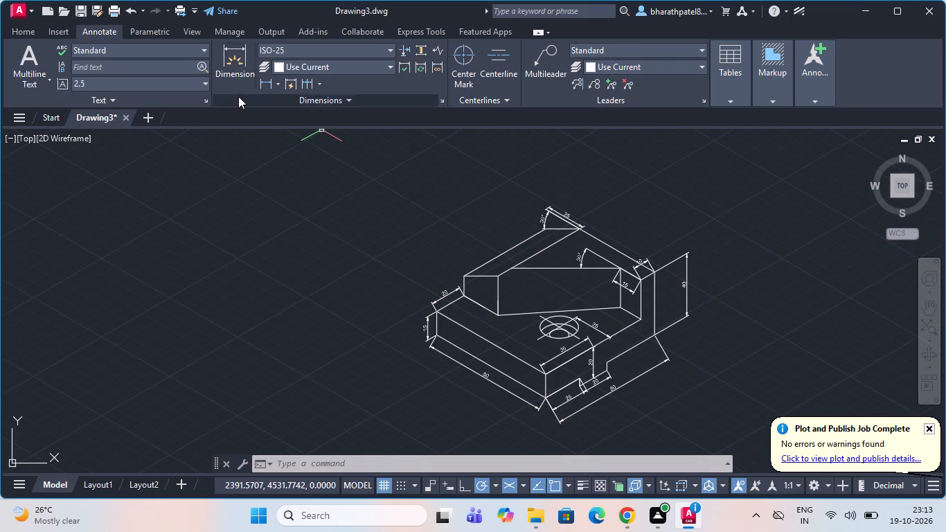
{"action": "left_click", "coordinate": [17, 29]}
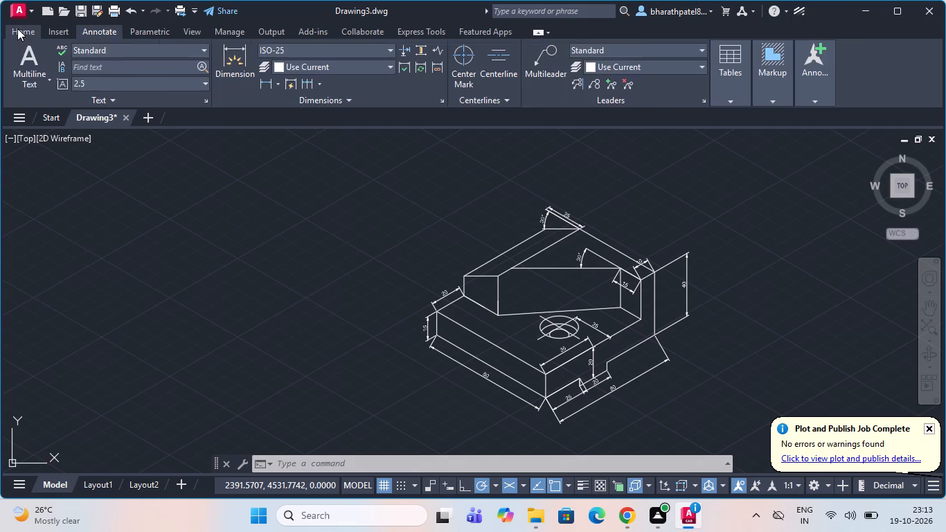
{"action": "left_click", "coordinate": [10, 57]}
{"action": "scroll", "coordinate": [592, 275], "scroll_direction": "up", "scroll_amount": 2}
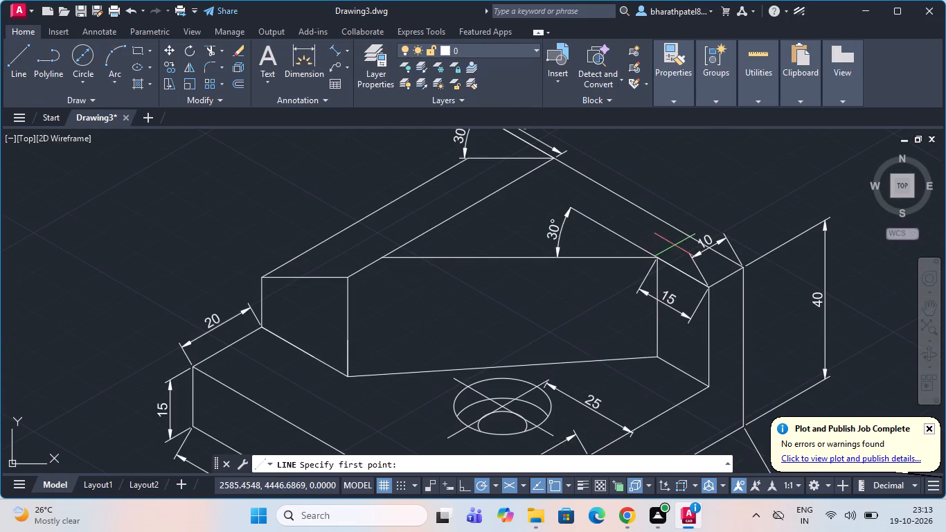
{"action": "scroll", "coordinate": [762, 275], "scroll_direction": "up", "scroll_amount": 4}
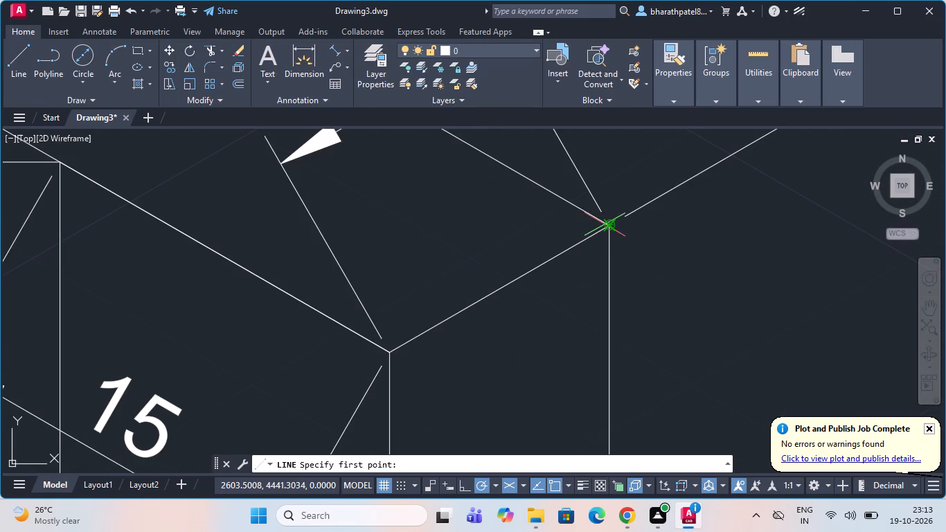
{"action": "left_click", "coordinate": [605, 224]}
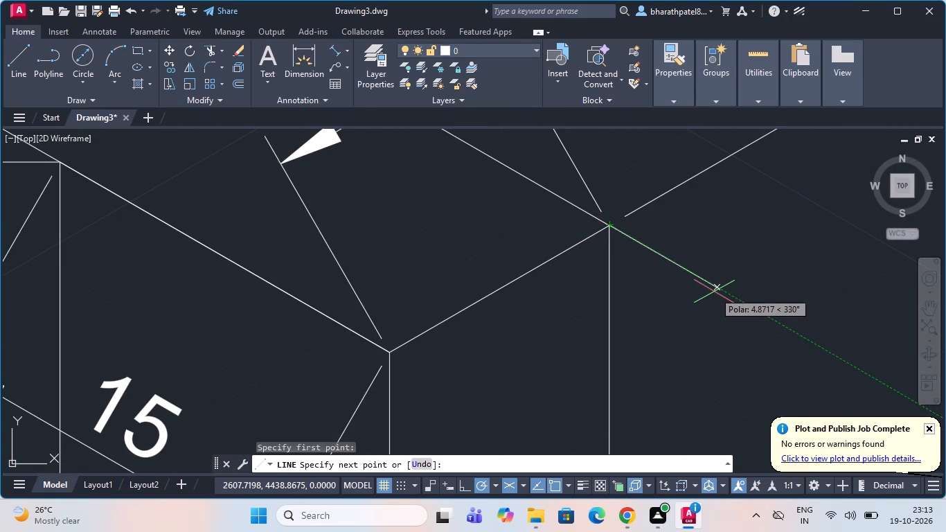
{"action": "key", "text": "Escape"}
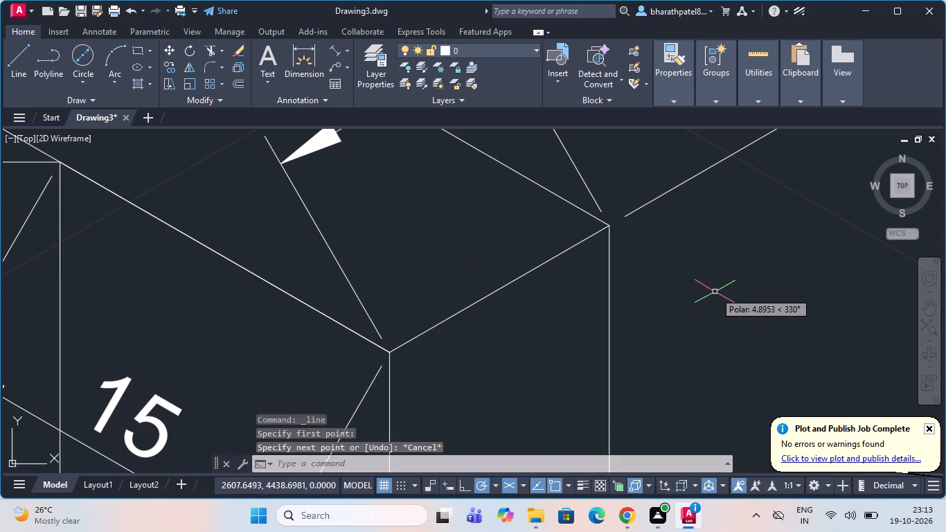
Set the oblique angle of the vertical 40 dimension to 330°.
{"action": "left_click", "coordinate": [688, 180]}
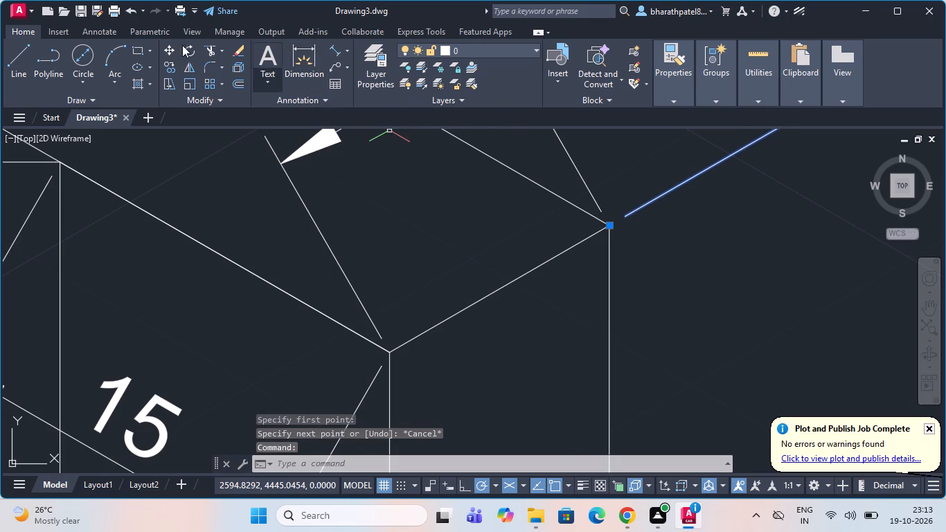
{"action": "left_click", "coordinate": [105, 33]}
{"action": "left_click", "coordinate": [300, 98]}
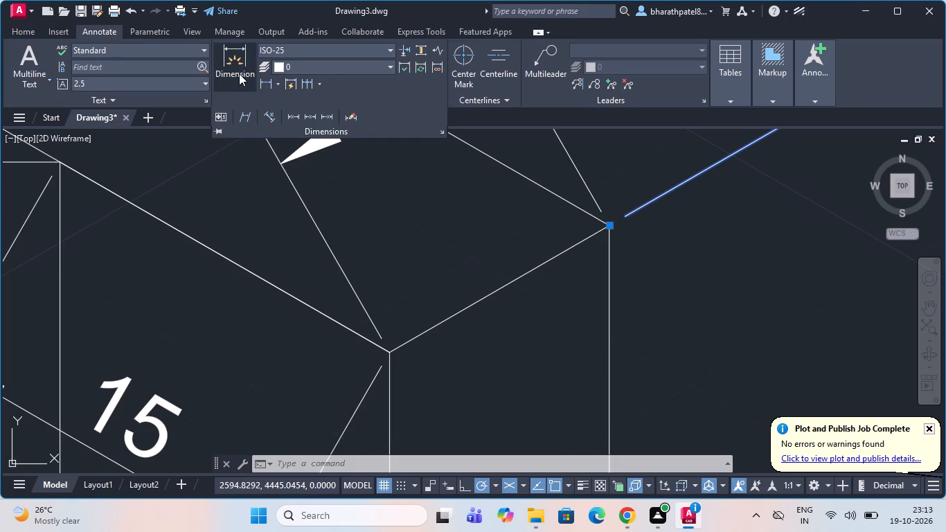
{"action": "left_click", "coordinate": [239, 117]}
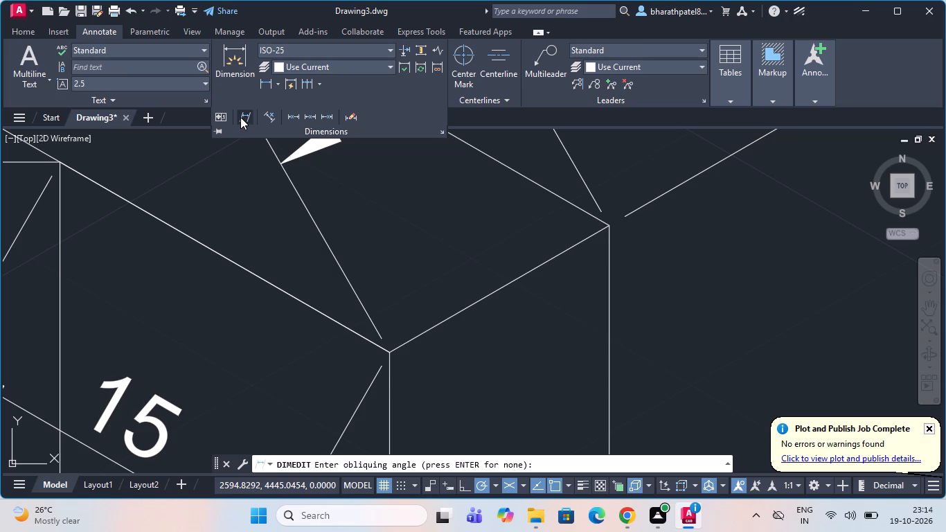
{"action": "type", "text": "330"}
{"action": "key", "text": "Return"}
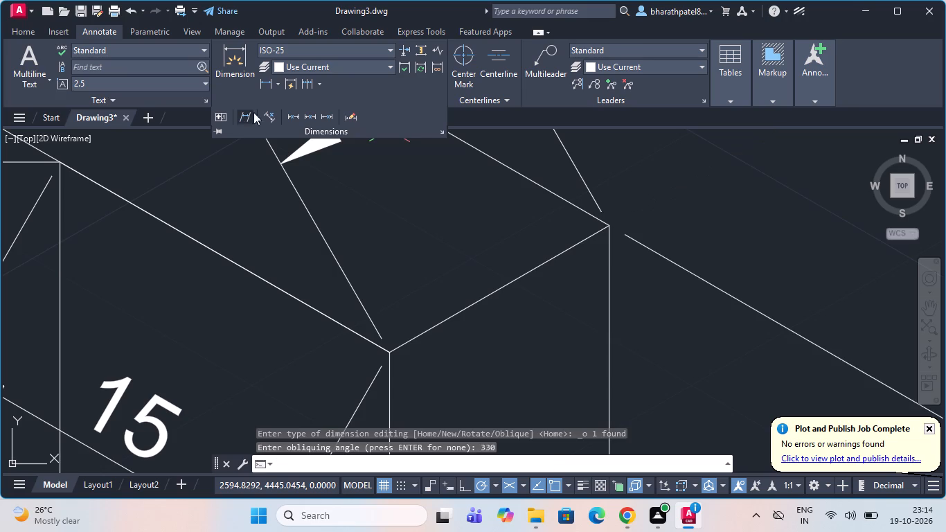
{"action": "left_click", "coordinate": [399, 222]}
{"action": "scroll", "coordinate": [399, 222], "scroll_direction": "down", "scroll_amount": 3}
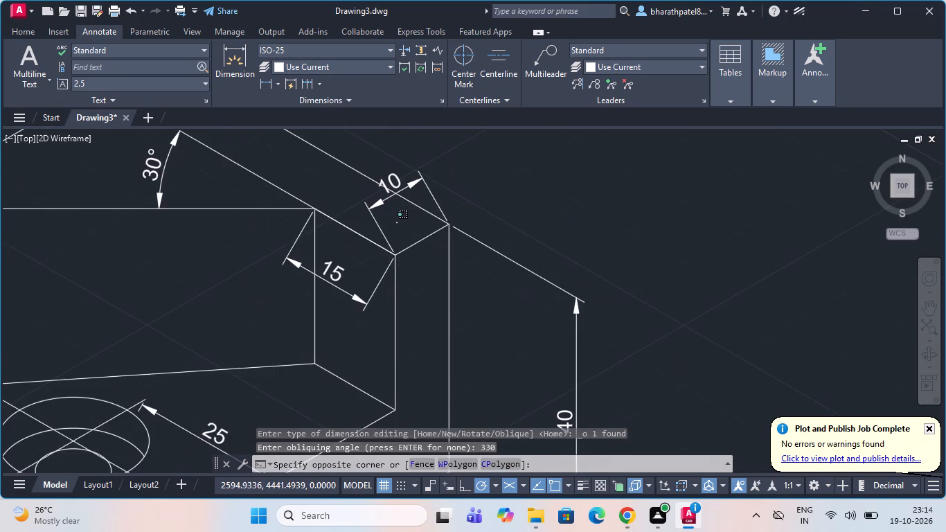
{"action": "scroll", "coordinate": [395, 222], "scroll_direction": "down", "scroll_amount": 2}
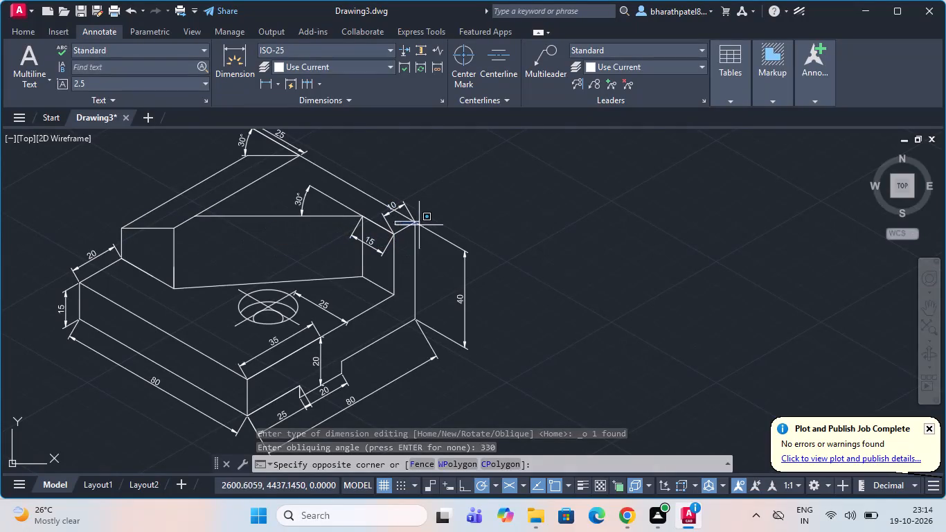
{"action": "key", "text": "Escape"}
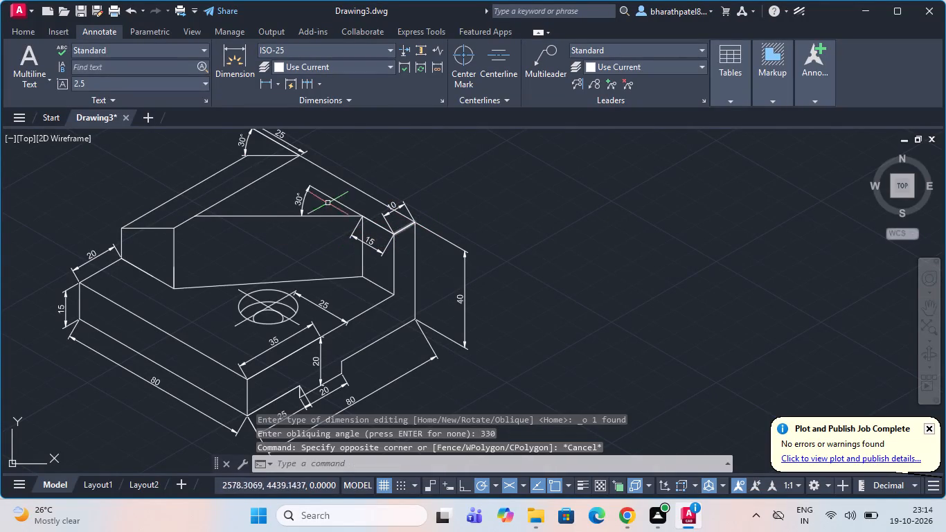
Check the direction angles for the 10 dimension's extension lines using trial lines from both upper corners of the end face.
{"action": "left_click", "coordinate": [11, 35]}
{"action": "left_click", "coordinate": [15, 59]}
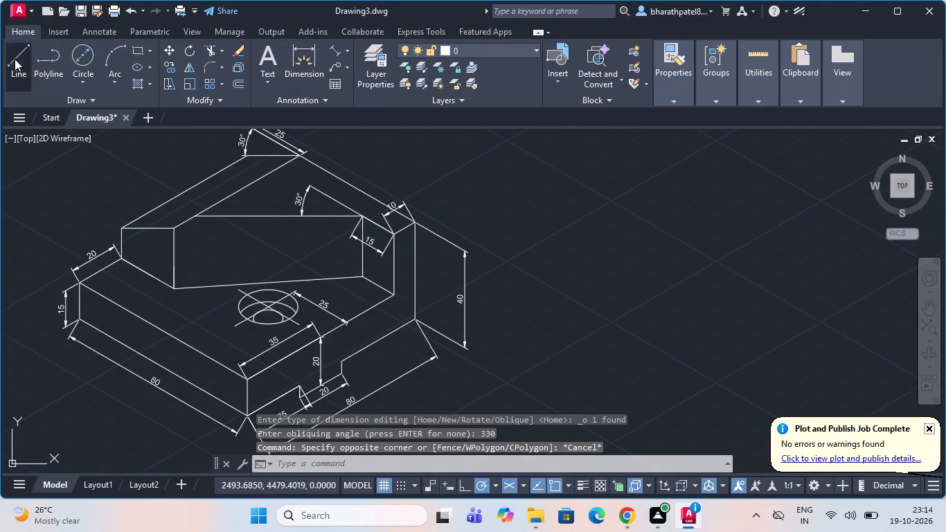
{"action": "scroll", "coordinate": [390, 209], "scroll_direction": "up", "scroll_amount": 4}
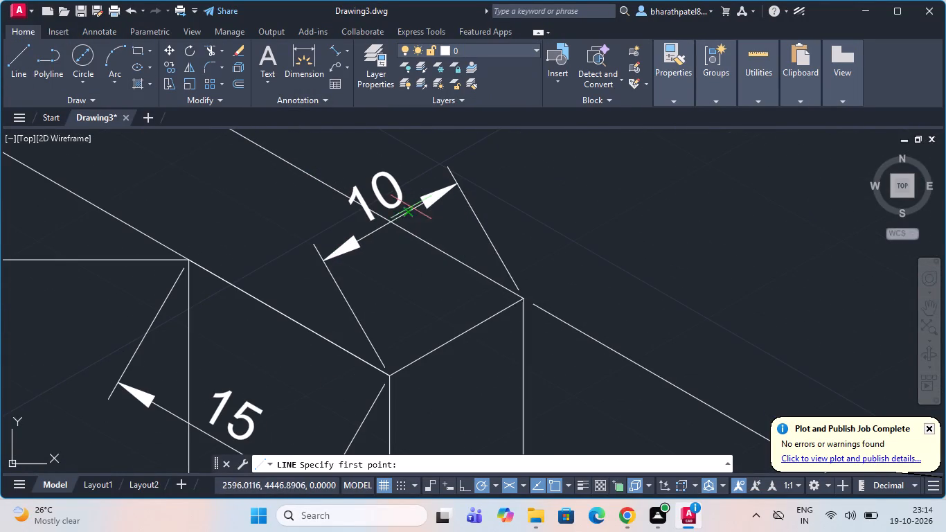
{"action": "left_click", "coordinate": [526, 297]}
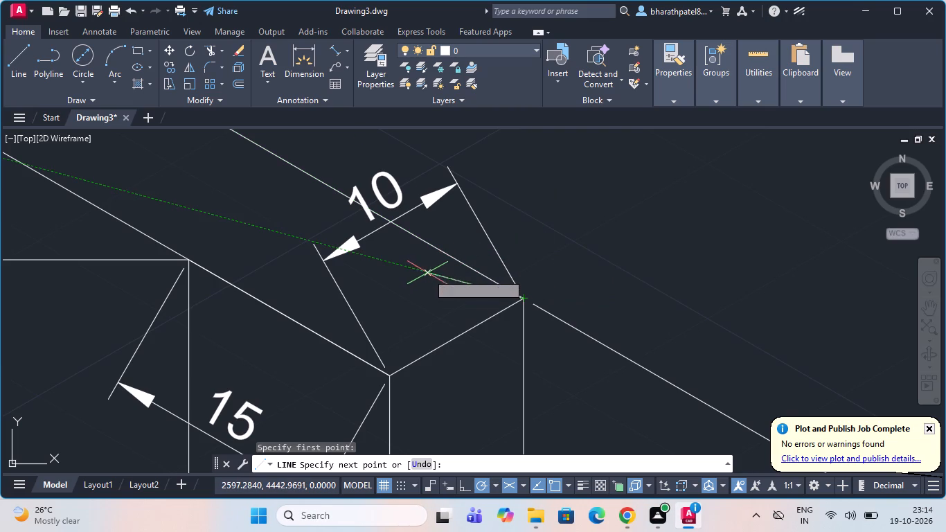
{"action": "key", "text": "Escape"}
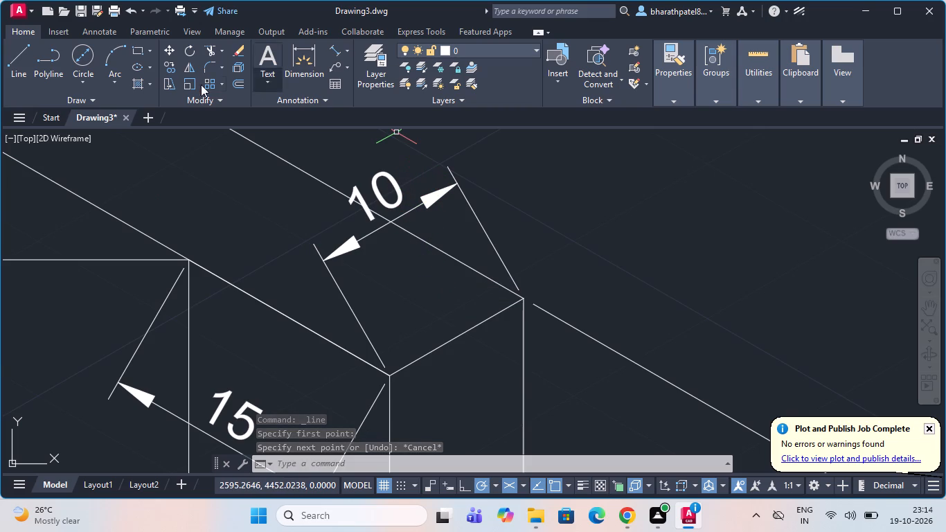
{"action": "left_click", "coordinate": [13, 44]}
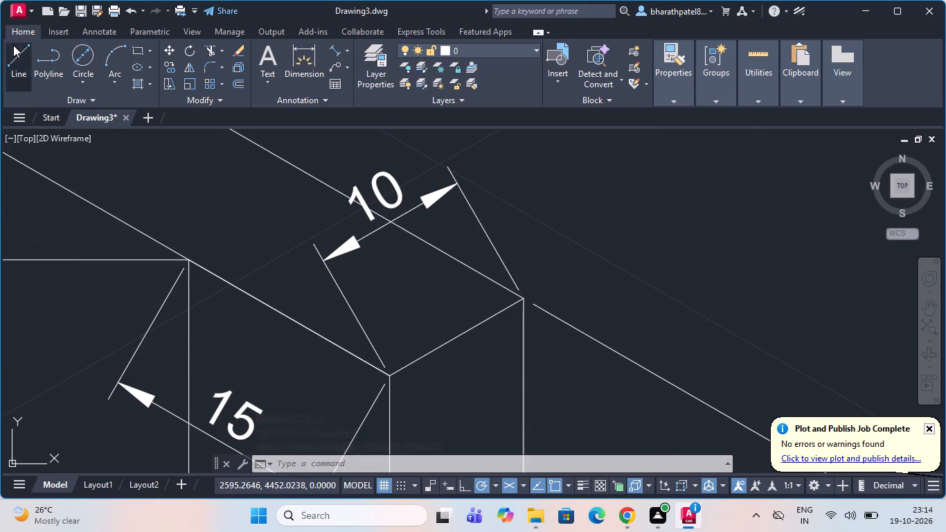
{"action": "left_click", "coordinate": [390, 378]}
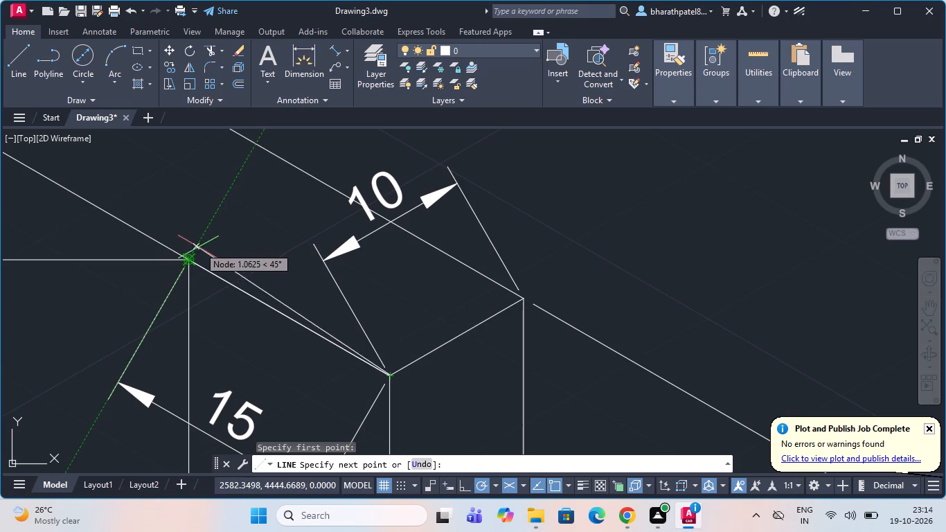
{"action": "key", "text": "Escape"}
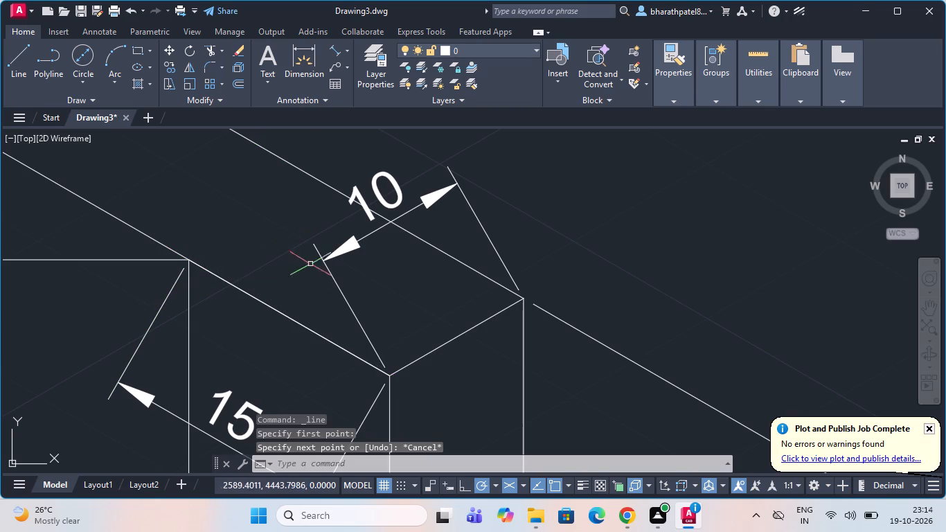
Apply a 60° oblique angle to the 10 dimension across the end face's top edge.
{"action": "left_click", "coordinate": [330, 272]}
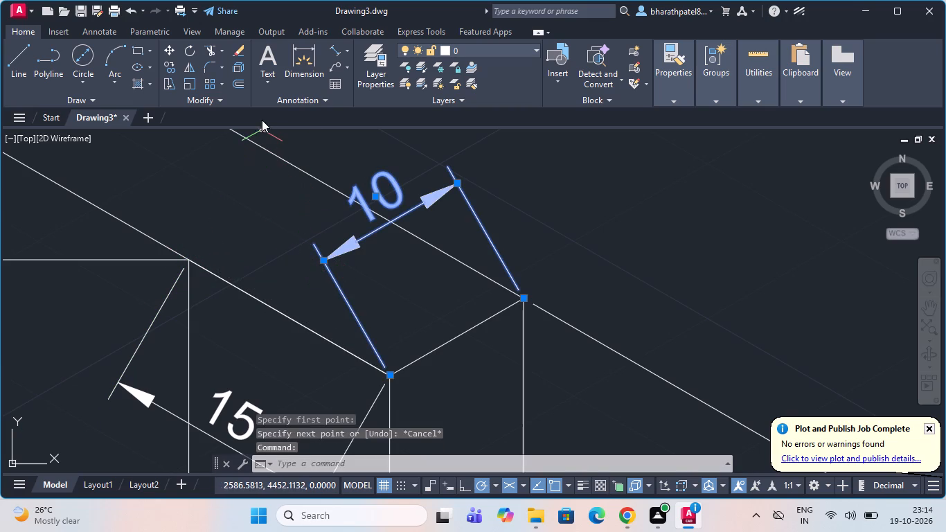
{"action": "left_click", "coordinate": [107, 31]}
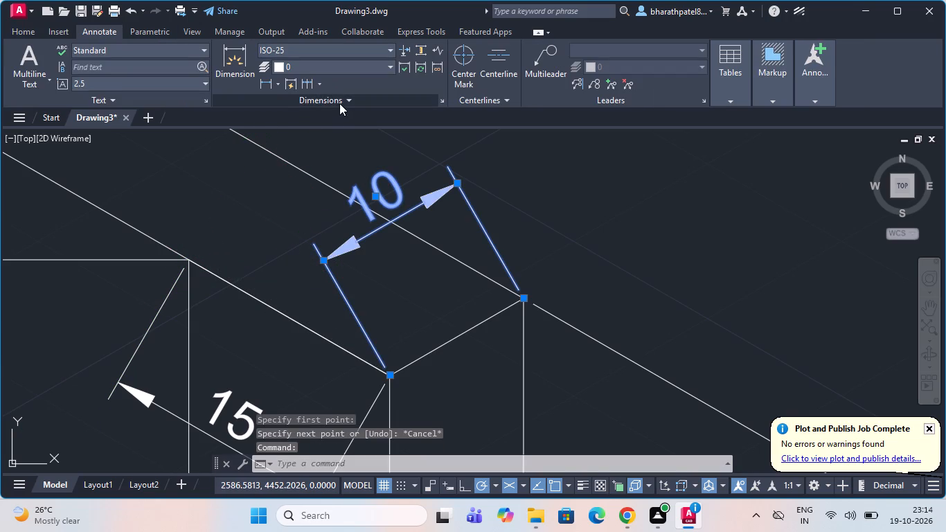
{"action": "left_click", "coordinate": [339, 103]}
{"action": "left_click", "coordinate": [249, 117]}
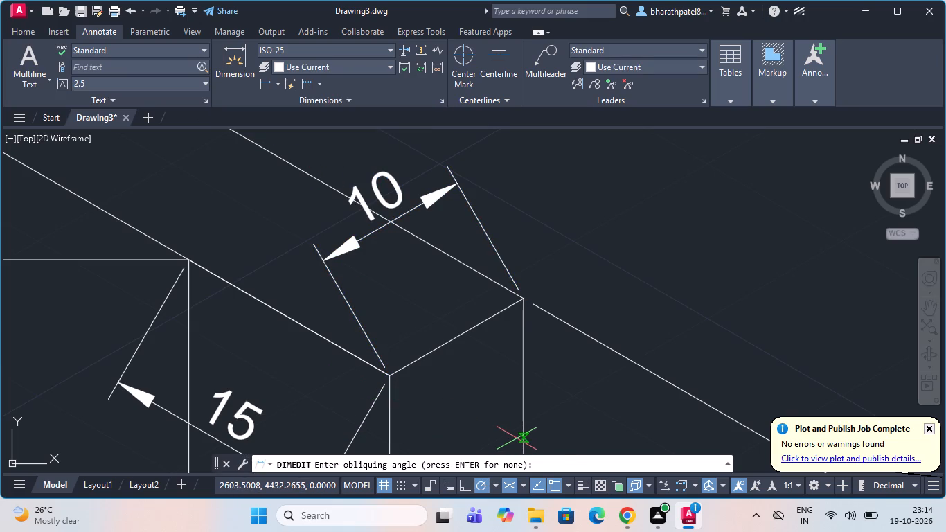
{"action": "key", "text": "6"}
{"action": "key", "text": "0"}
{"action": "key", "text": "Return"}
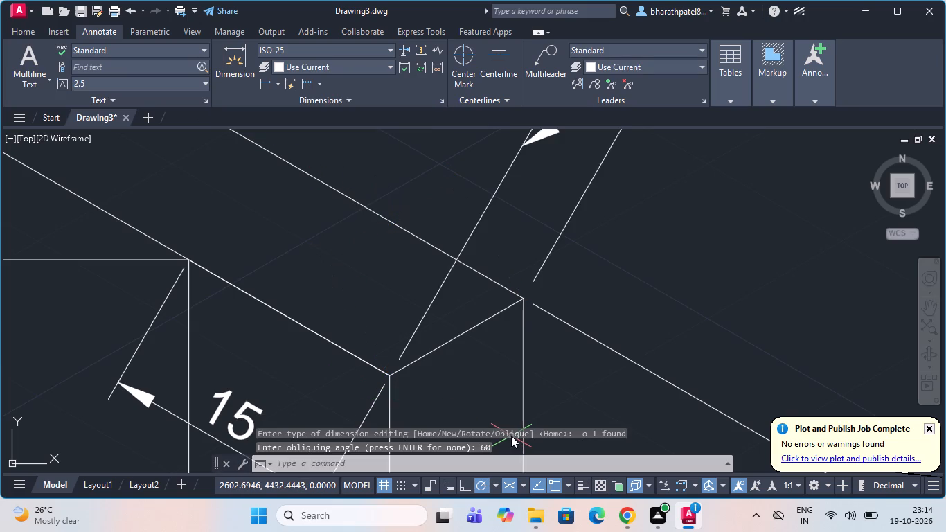
Check the polar angle along the sloping top direction using a trial line from the outer end of the 30° reference line.
{"action": "scroll", "coordinate": [510, 434], "scroll_direction": "down", "scroll_amount": 3}
{"action": "scroll", "coordinate": [488, 361], "scroll_direction": "down", "scroll_amount": 3}
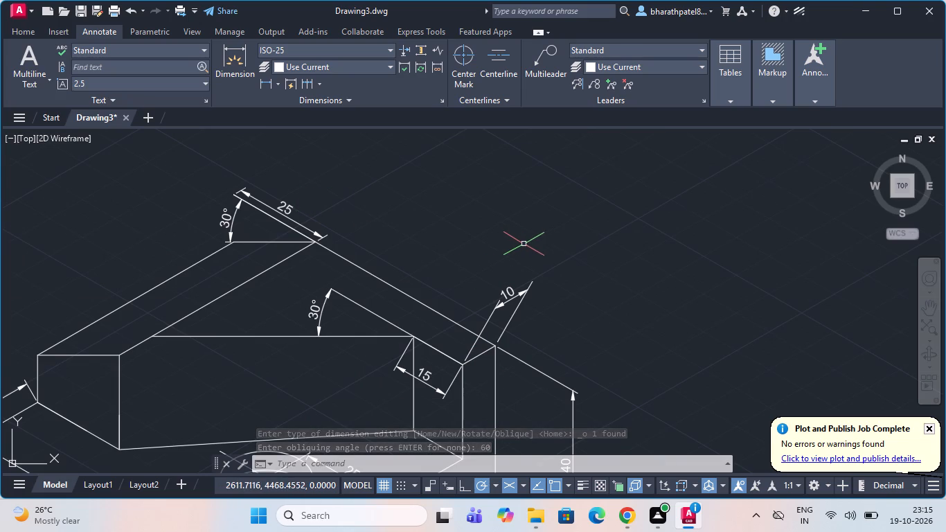
{"action": "left_click", "coordinate": [32, 29]}
{"action": "left_click", "coordinate": [19, 51]}
{"action": "scroll", "coordinate": [232, 199], "scroll_direction": "up", "scroll_amount": 2}
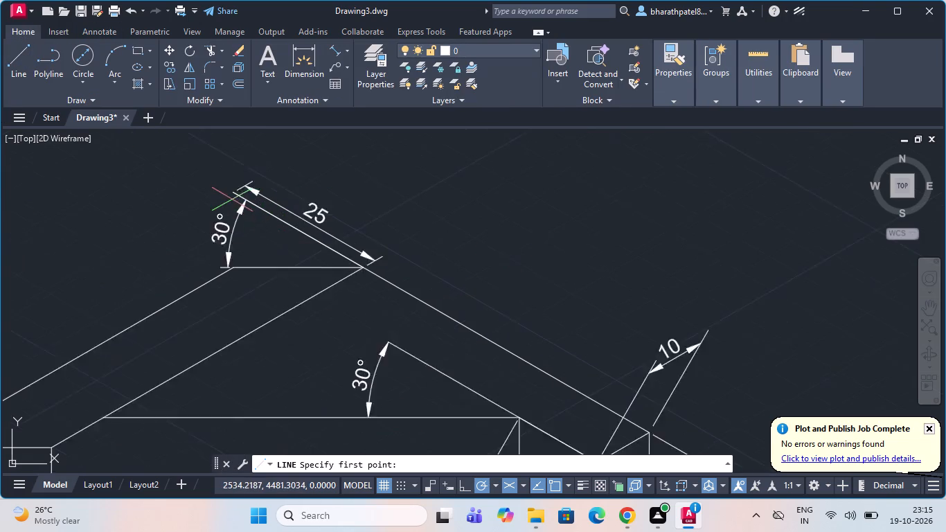
{"action": "scroll", "coordinate": [232, 199], "scroll_direction": "up", "scroll_amount": 2}
{"action": "left_click", "coordinate": [231, 175]}
{"action": "scroll", "coordinate": [231, 185], "scroll_direction": "down", "scroll_amount": 5}
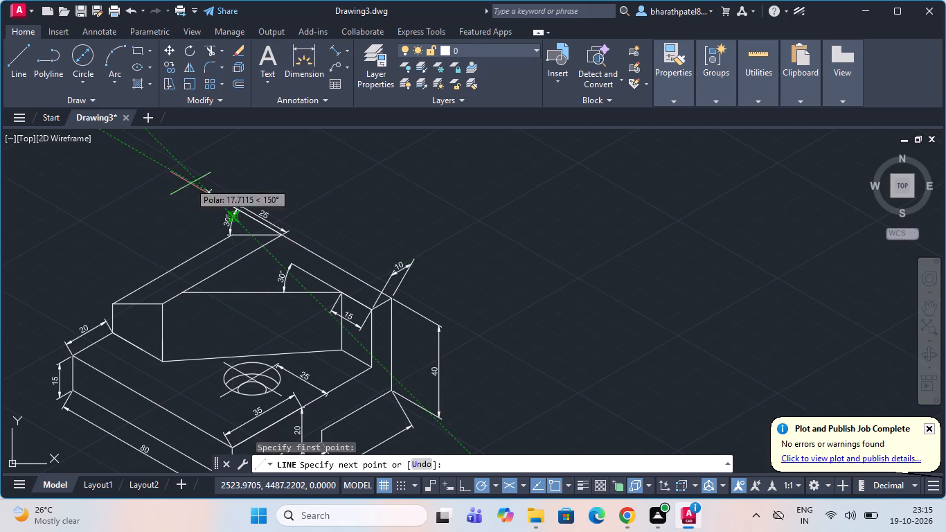
{"action": "scroll", "coordinate": [184, 177], "scroll_direction": "up", "scroll_amount": 5}
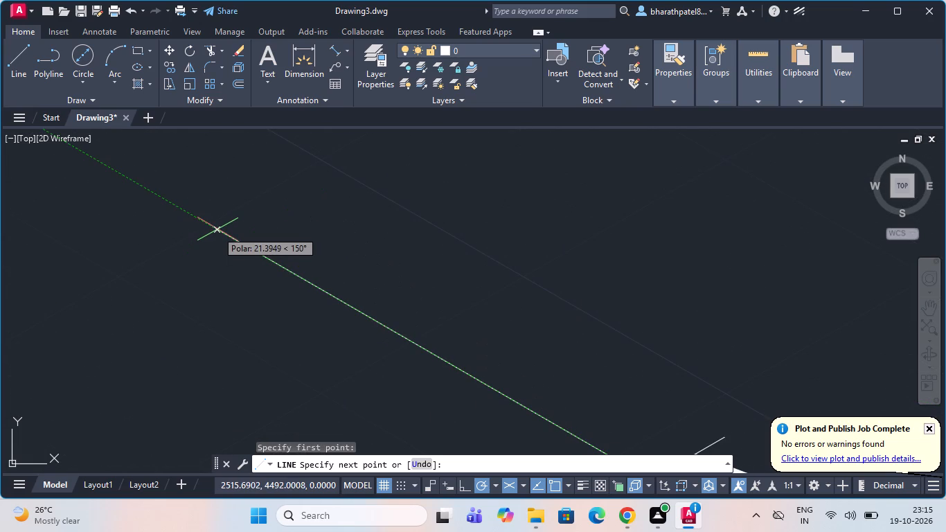
{"action": "key", "text": "Escape"}
Set the oblique angle of the 10 dimension across the end face's top edge to 150°.
{"action": "scroll", "coordinate": [217, 228], "scroll_direction": "down", "scroll_amount": 4}
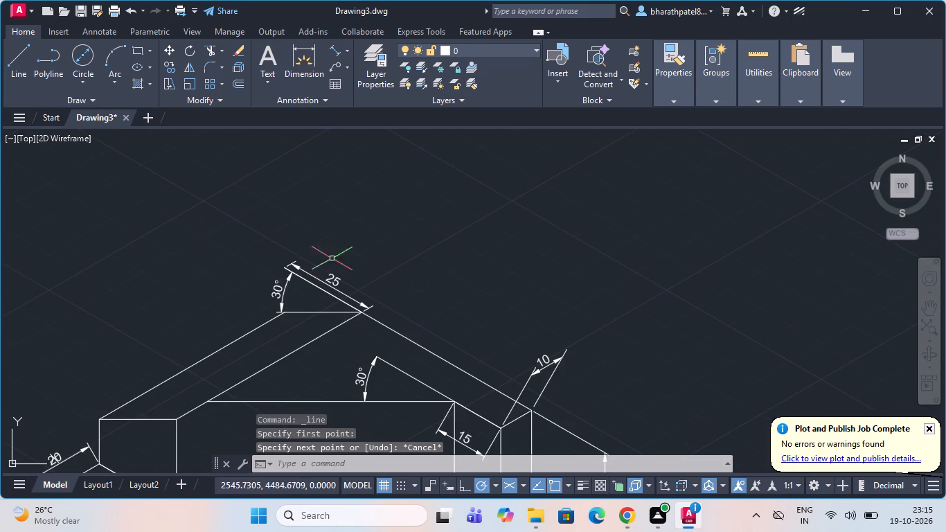
{"action": "scroll", "coordinate": [362, 281], "scroll_direction": "down", "scroll_amount": 4}
{"action": "scroll", "coordinate": [363, 303], "scroll_direction": "up", "scroll_amount": 4}
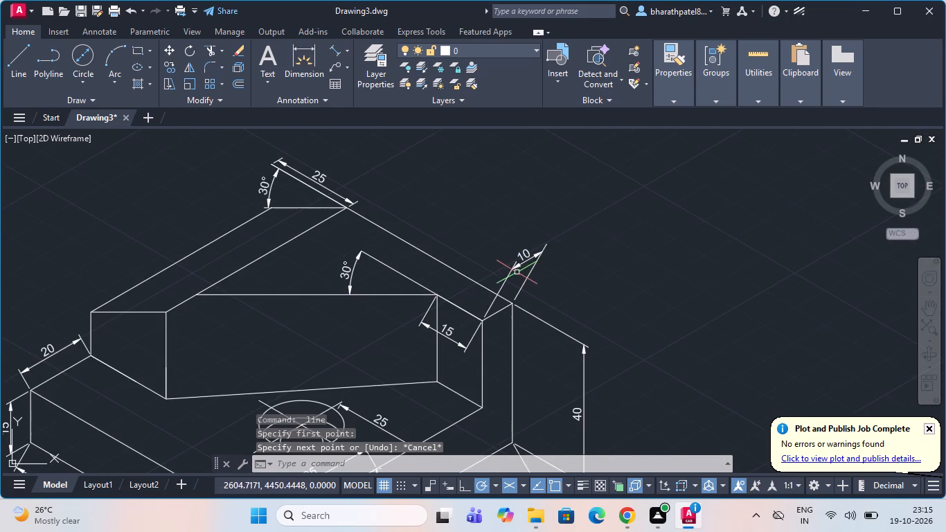
{"action": "left_click", "coordinate": [511, 274]}
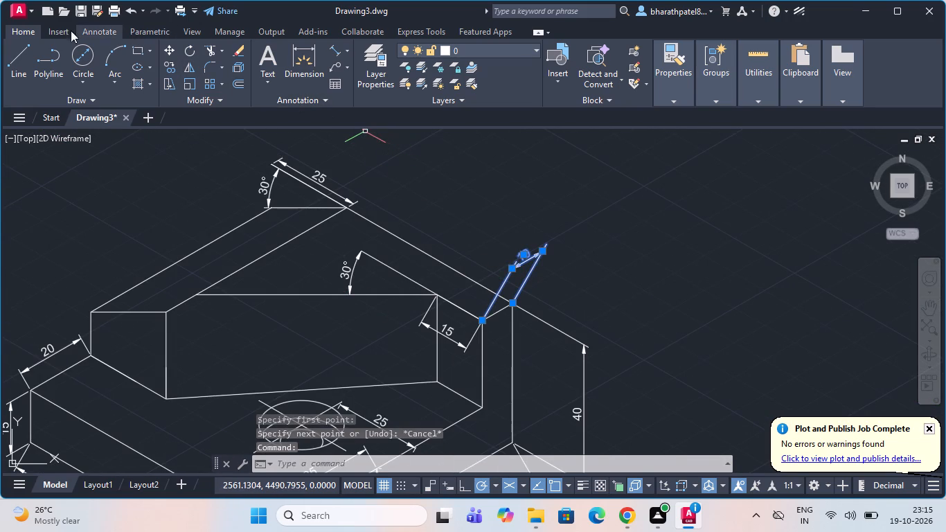
{"action": "left_click", "coordinate": [83, 28]}
{"action": "left_click", "coordinate": [344, 105]}
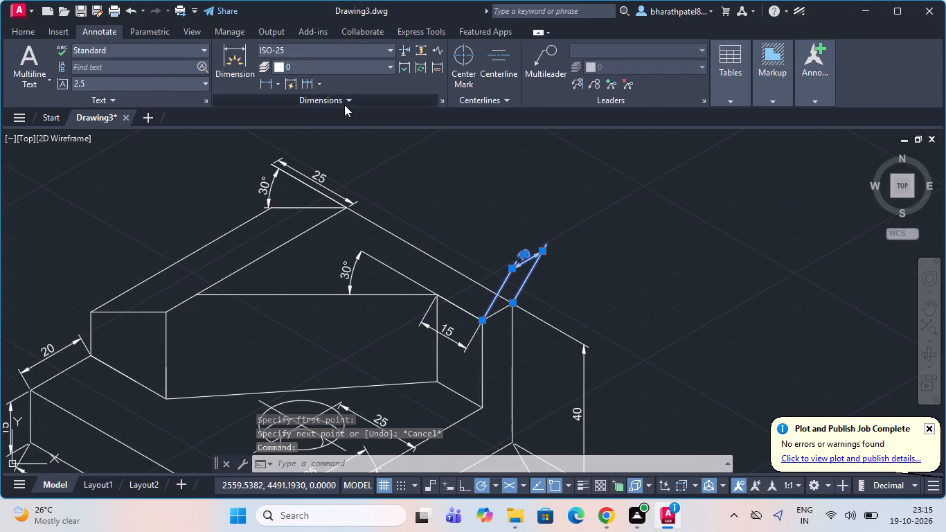
{"action": "left_click", "coordinate": [245, 113]}
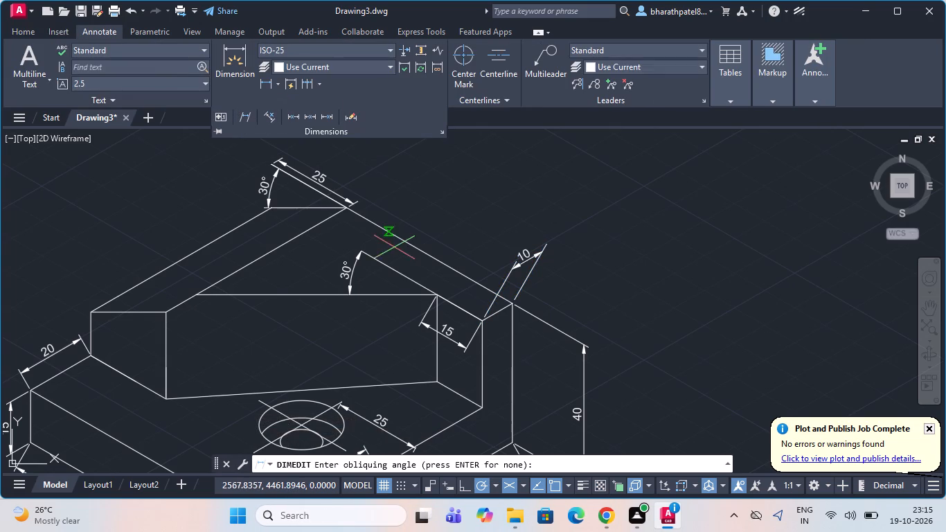
{"action": "key", "text": "1"}
{"action": "key", "text": "5"}
{"action": "key", "text": "0"}
{"action": "key", "text": "Return"}
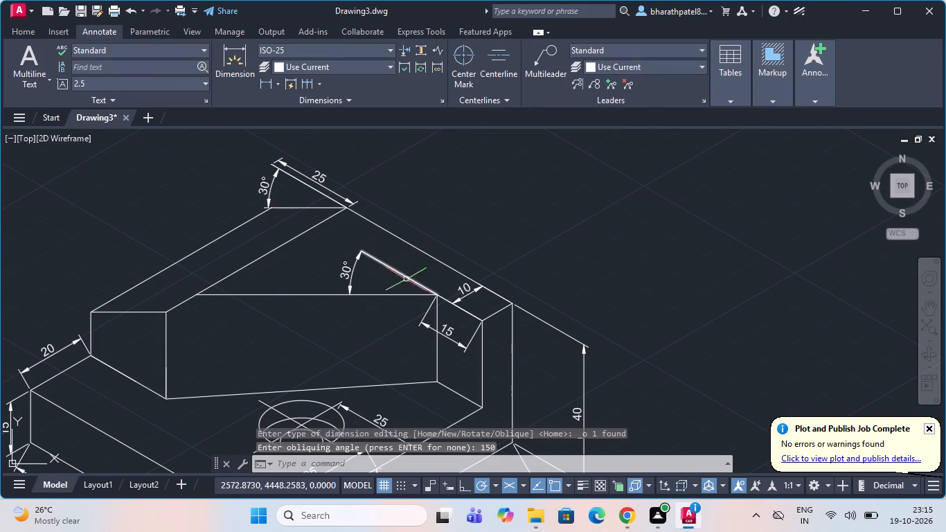
Check the downward polar angle for the notched side's lower dimensions using a trial line from the block's bottom front corner.
{"action": "scroll", "coordinate": [591, 327], "scroll_direction": "down", "scroll_amount": 3}
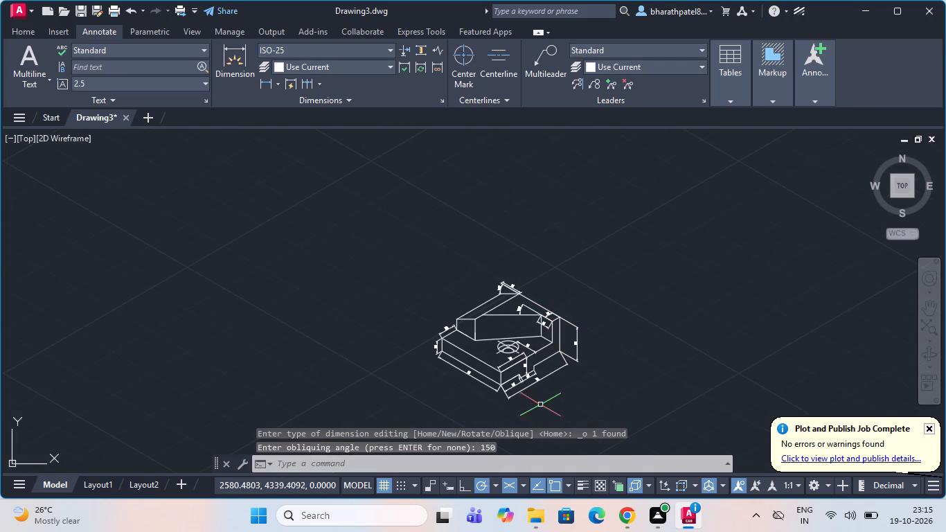
{"action": "scroll", "coordinate": [497, 408], "scroll_direction": "up", "scroll_amount": 3}
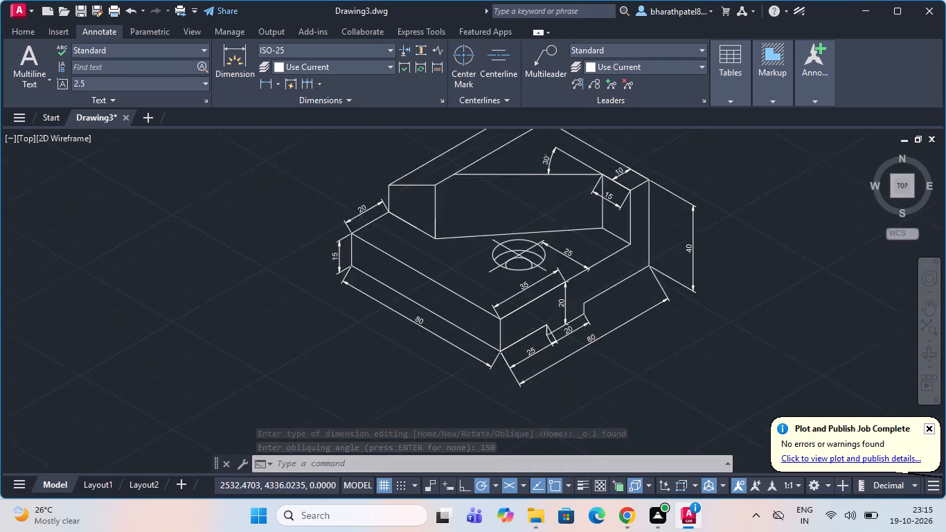
{"action": "left_click", "coordinate": [24, 28]}
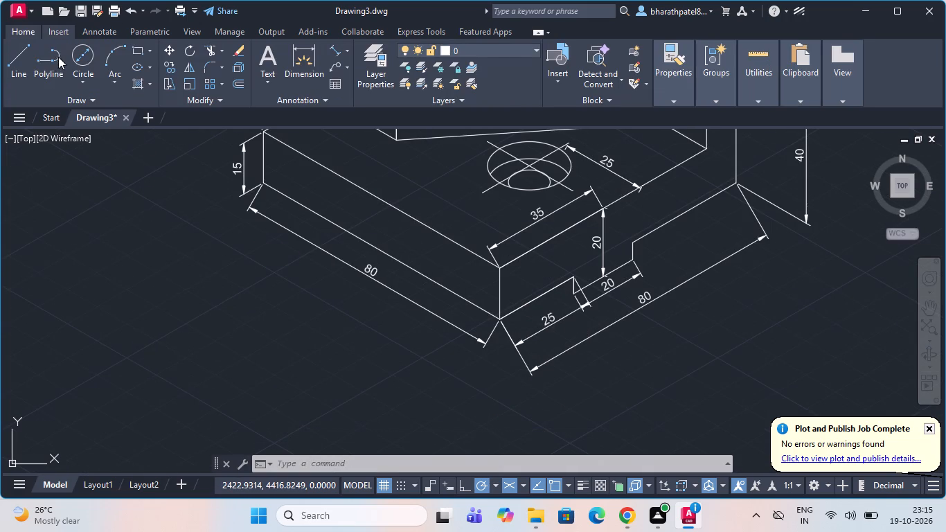
{"action": "left_click", "coordinate": [22, 58]}
{"action": "scroll", "coordinate": [493, 344], "scroll_direction": "up", "scroll_amount": 3}
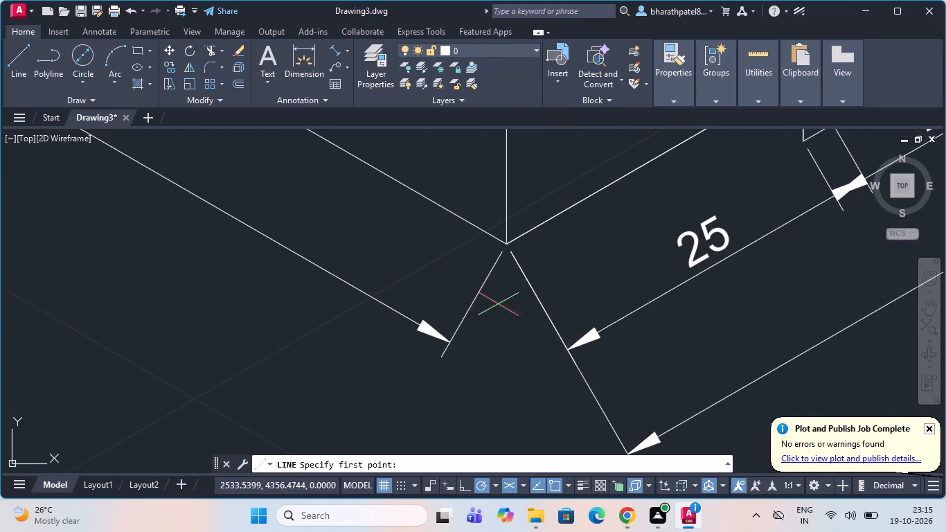
{"action": "left_click_drag", "start_coordinate": [510, 244], "coordinate": [510, 253]}
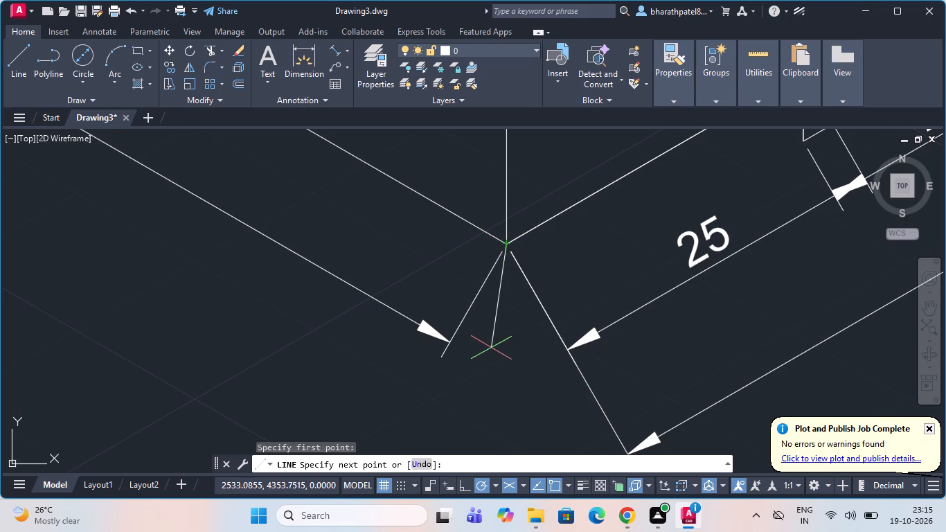
{"action": "key", "text": "grave"}
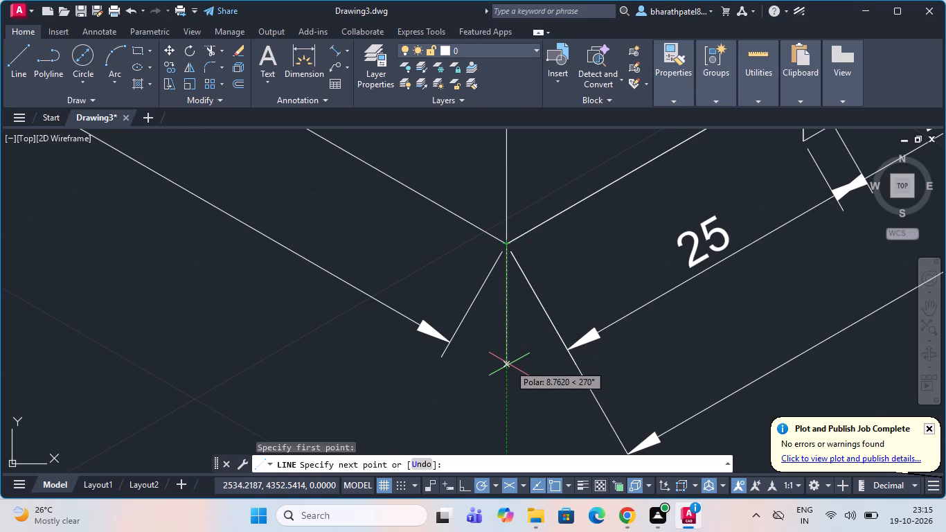
{"action": "key", "text": "Escape"}
Apply a 270° oblique angle to the 80, 25 and 20 dimensions below the block's notched bottom edge.
{"action": "left_click", "coordinate": [535, 294]}
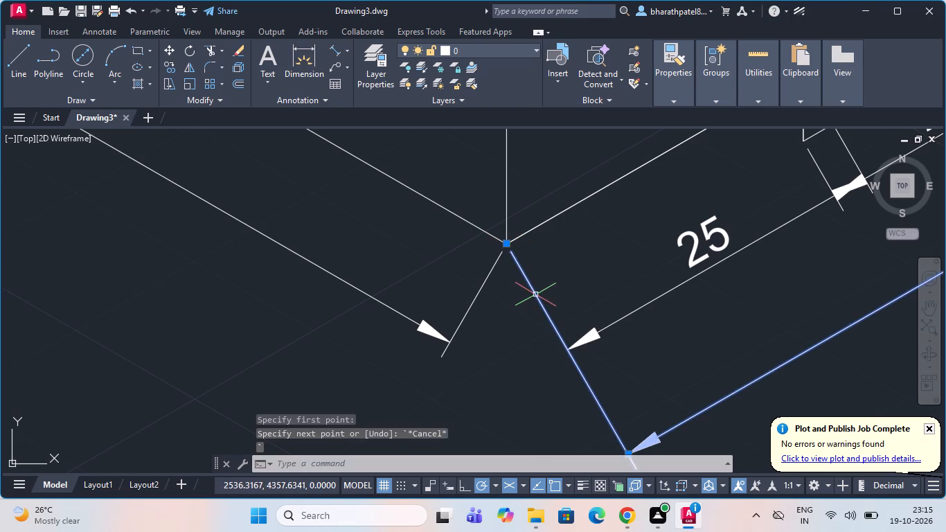
{"action": "left_click", "coordinate": [629, 314]}
{"action": "scroll", "coordinate": [622, 330], "scroll_direction": "down", "scroll_amount": 3}
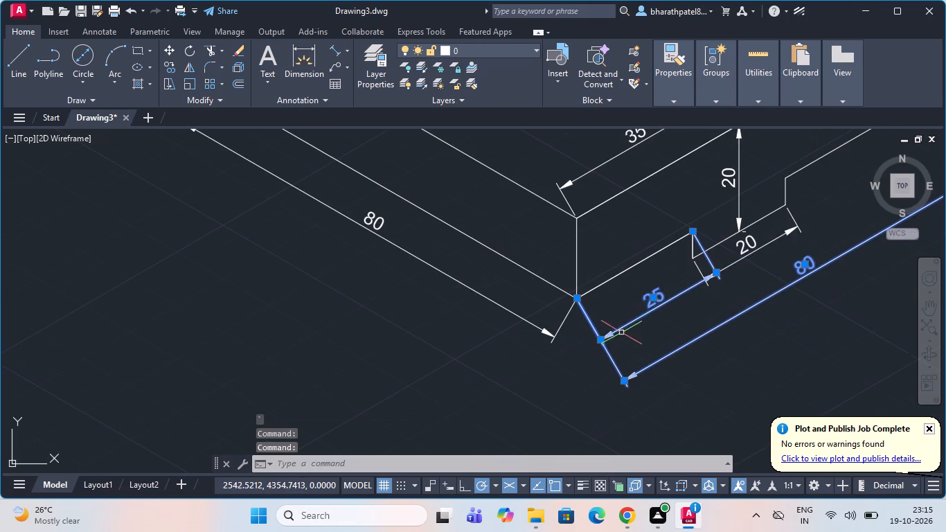
{"action": "scroll", "coordinate": [747, 319], "scroll_direction": "down", "scroll_amount": 2}
{"action": "scroll", "coordinate": [740, 260], "scroll_direction": "up", "scroll_amount": 2}
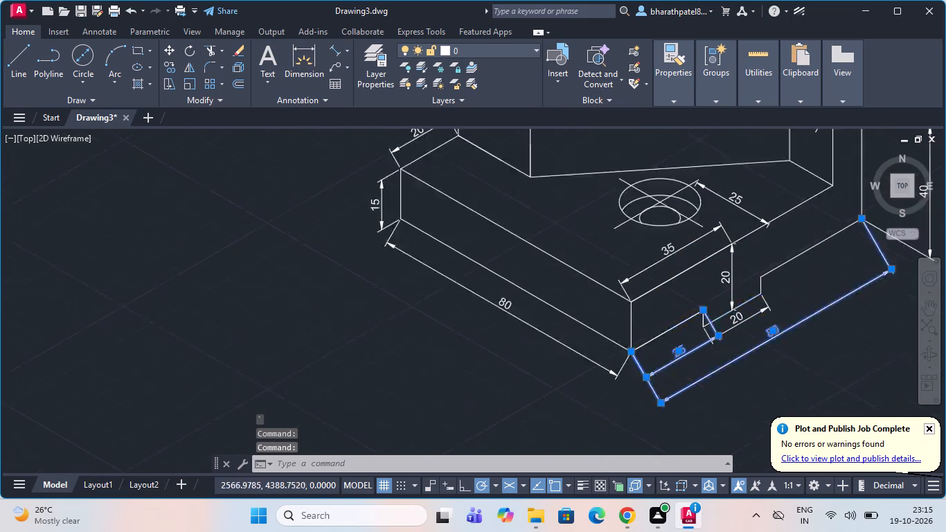
{"action": "left_click", "coordinate": [761, 344]}
{"action": "scroll", "coordinate": [657, 360], "scroll_direction": "down", "scroll_amount": 2}
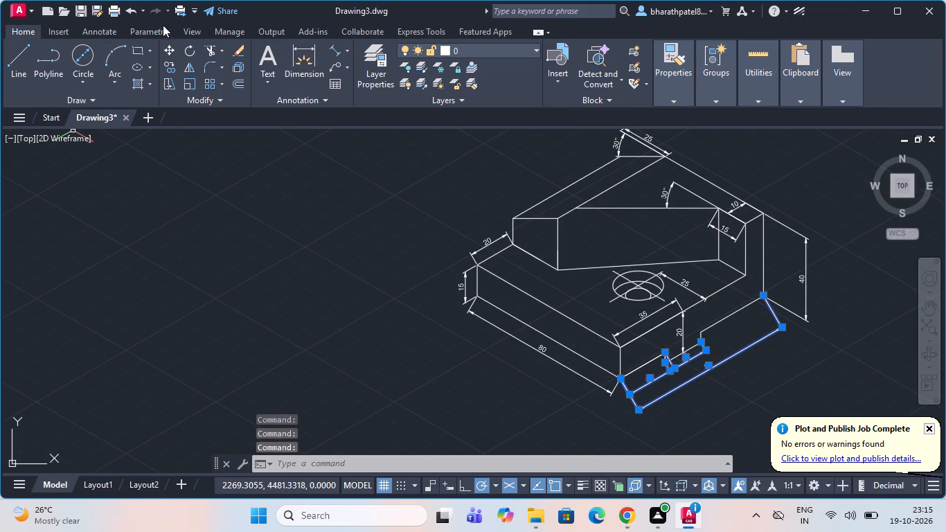
{"action": "left_click", "coordinate": [101, 31]}
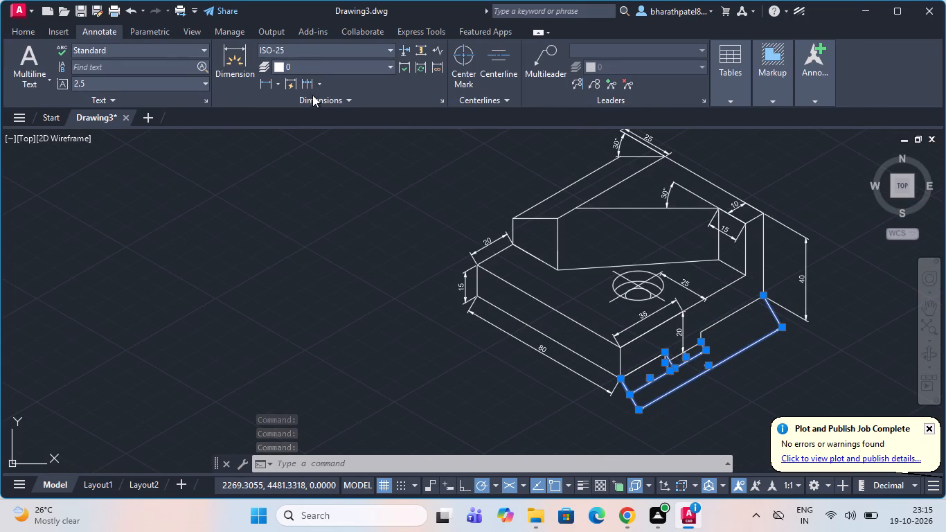
{"action": "left_click", "coordinate": [312, 98]}
{"action": "left_click", "coordinate": [244, 112]}
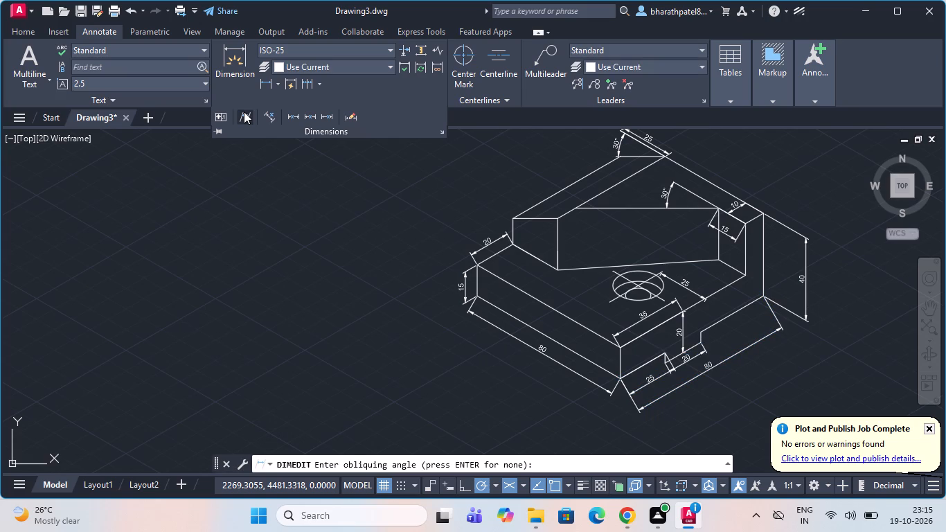
{"action": "type", "text": "270"}
{"action": "key", "text": "Return"}
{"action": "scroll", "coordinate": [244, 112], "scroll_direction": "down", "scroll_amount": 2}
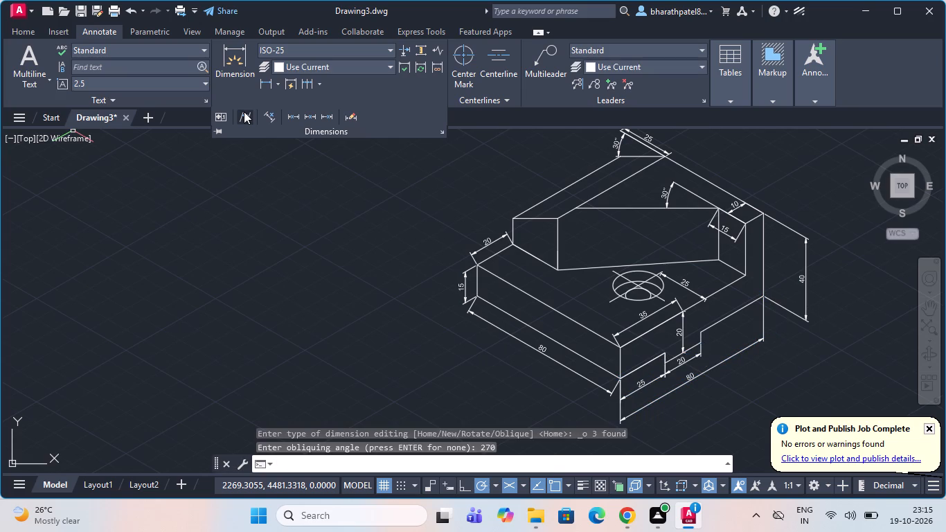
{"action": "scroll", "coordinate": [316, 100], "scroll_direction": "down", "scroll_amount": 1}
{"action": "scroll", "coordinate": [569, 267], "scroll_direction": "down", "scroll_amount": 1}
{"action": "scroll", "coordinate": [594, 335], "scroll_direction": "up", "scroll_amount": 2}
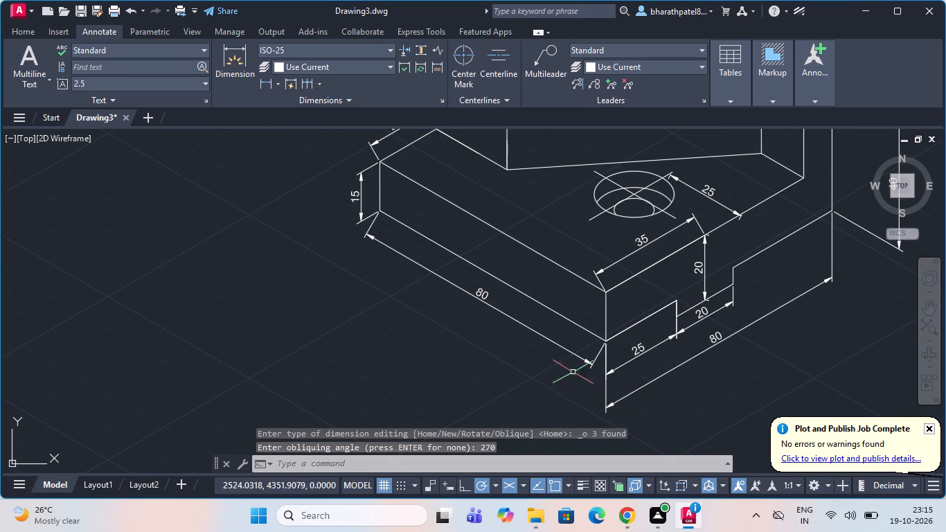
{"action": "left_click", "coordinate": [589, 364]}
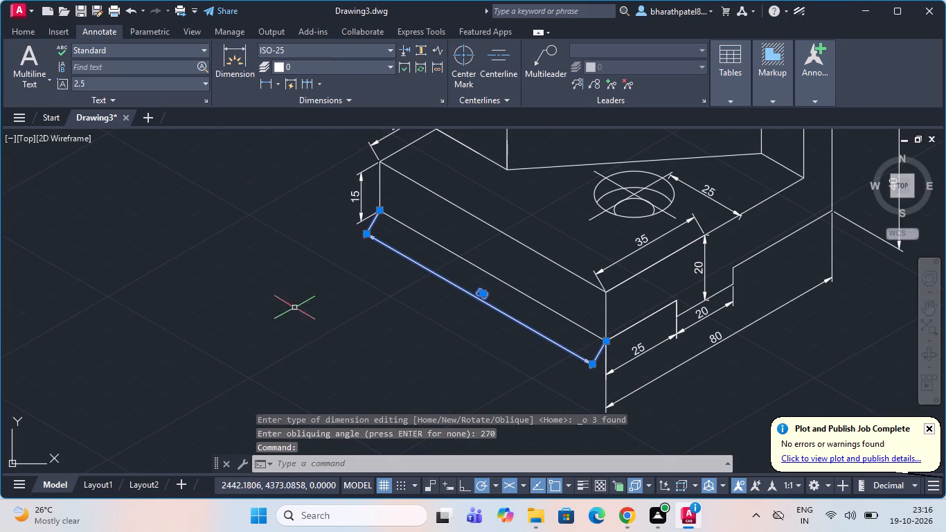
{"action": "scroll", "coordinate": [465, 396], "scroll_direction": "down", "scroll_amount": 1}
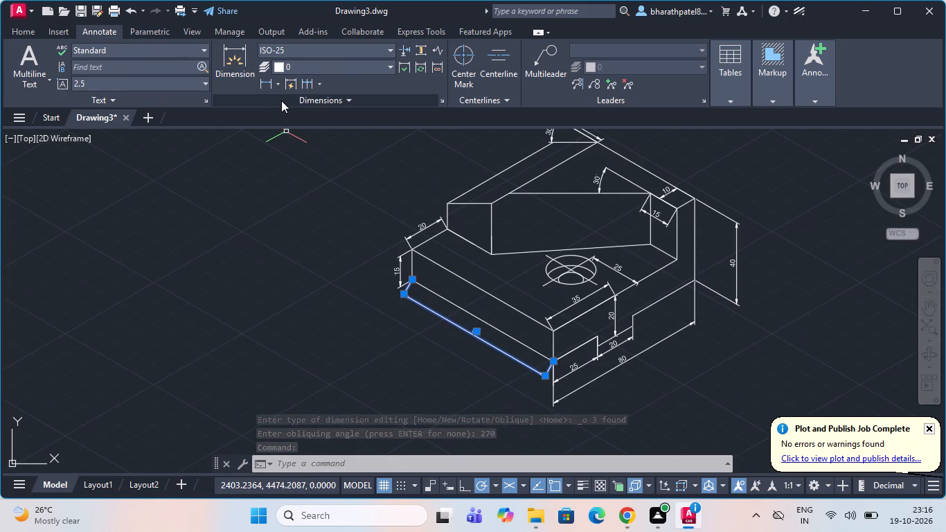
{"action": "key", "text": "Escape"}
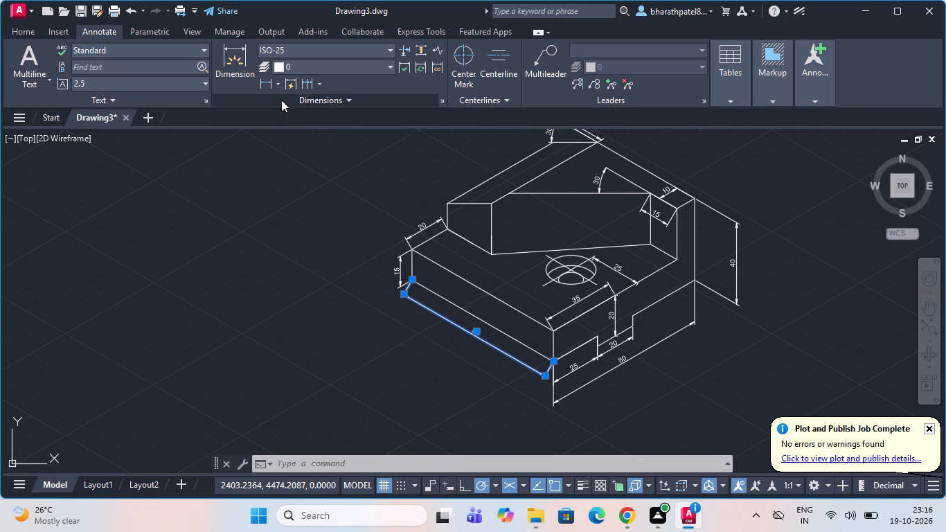
Check the downward polar angle for the other 80 dimension's extension lines using a trial line from the bottom corner beside the 15 dimension.
{"action": "left_click", "coordinate": [22, 25]}
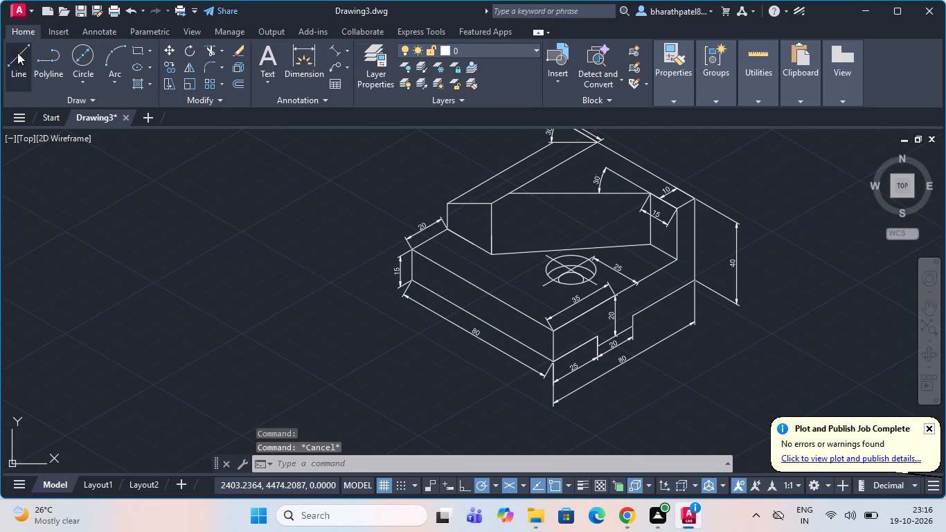
{"action": "left_click", "coordinate": [18, 54]}
{"action": "scroll", "coordinate": [409, 287], "scroll_direction": "up", "scroll_amount": 4}
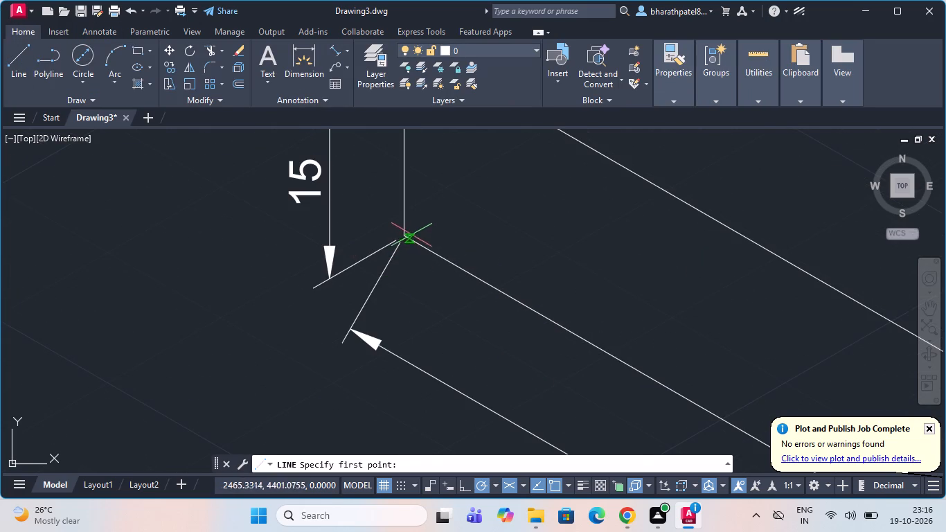
{"action": "left_click", "coordinate": [400, 233]}
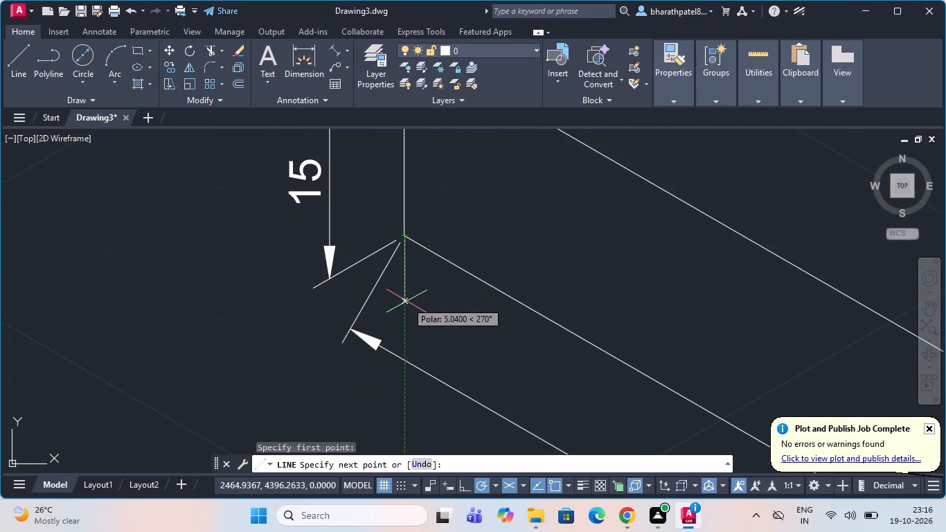
{"action": "key", "text": "Escape"}
{"action": "scroll", "coordinate": [407, 310], "scroll_direction": "down", "scroll_amount": 3}
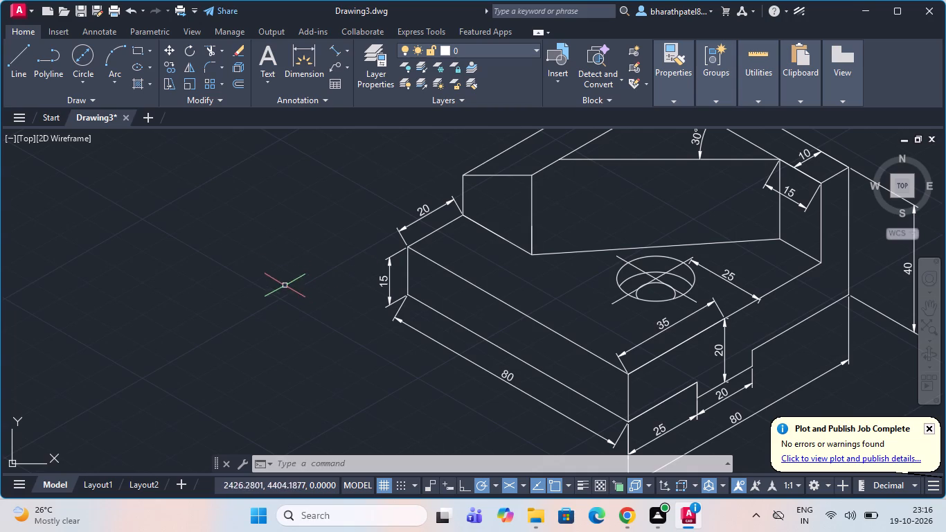
Apply a 270° oblique angle to the 80 dimension along the block's long bottom edge, beside the 15 dimension.
{"action": "left_click", "coordinate": [455, 353]}
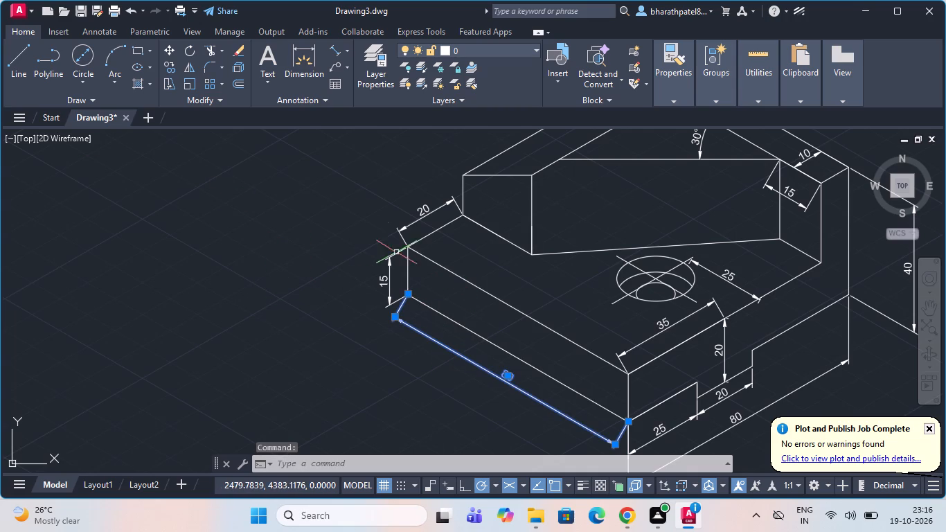
{"action": "left_click", "coordinate": [344, 42]}
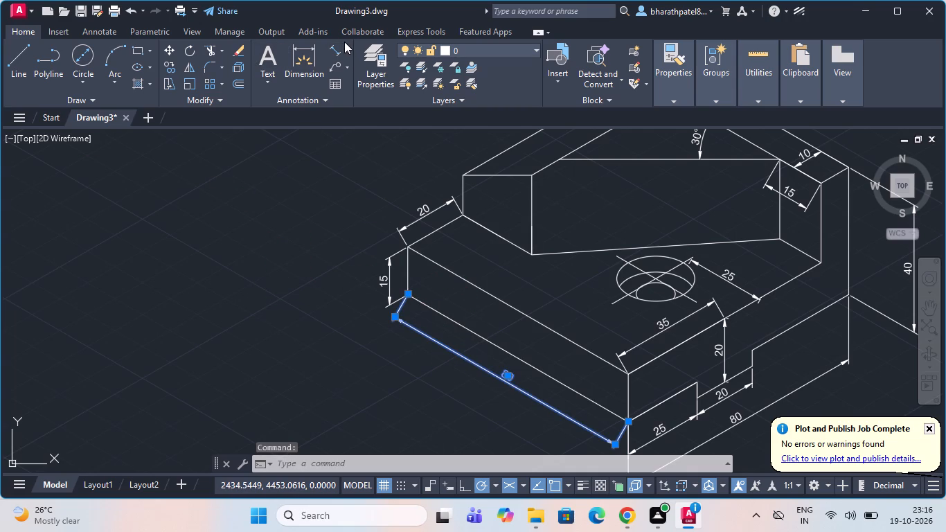
{"action": "left_click", "coordinate": [100, 30]}
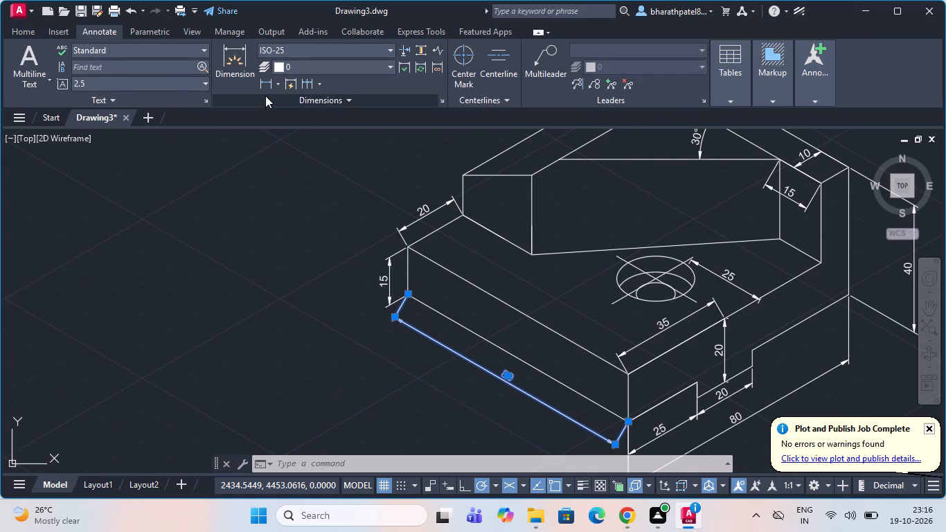
{"action": "left_click", "coordinate": [265, 96]}
{"action": "left_click", "coordinate": [247, 111]}
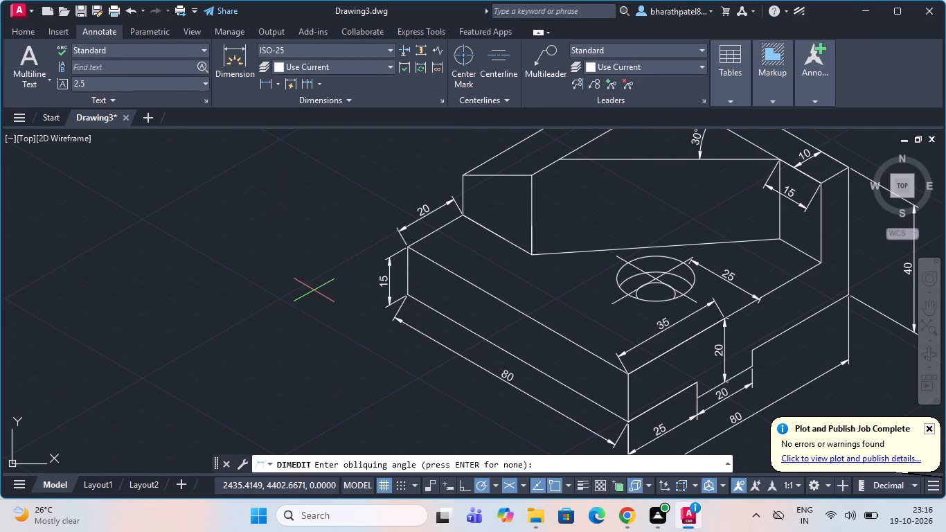
{"action": "type", "text": "270"}
{"action": "key", "text": "Return"}
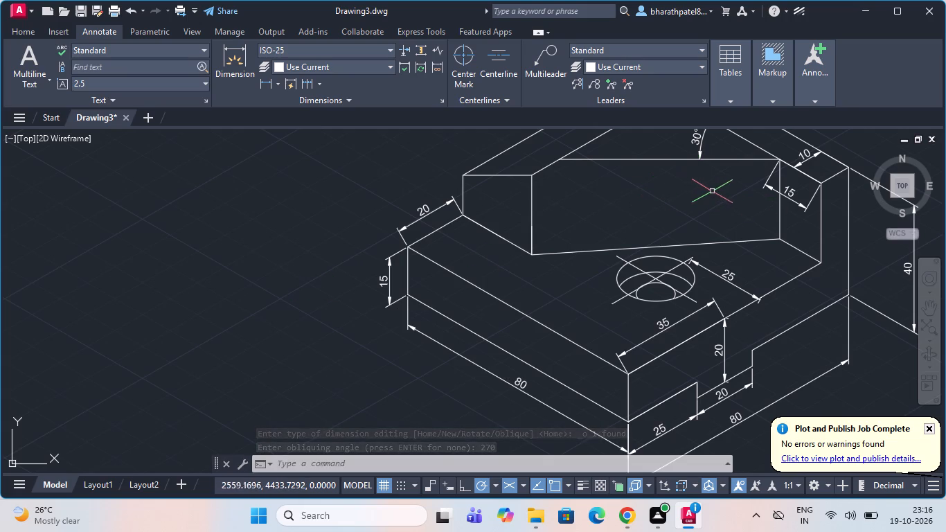
Check the polar angle for the block's 15 height dimension using a trial line from the top corner between the 15 and 20 dimensions.
{"action": "scroll", "coordinate": [537, 180], "scroll_direction": "down", "scroll_amount": 2}
{"action": "scroll", "coordinate": [485, 198], "scroll_direction": "up", "scroll_amount": 3}
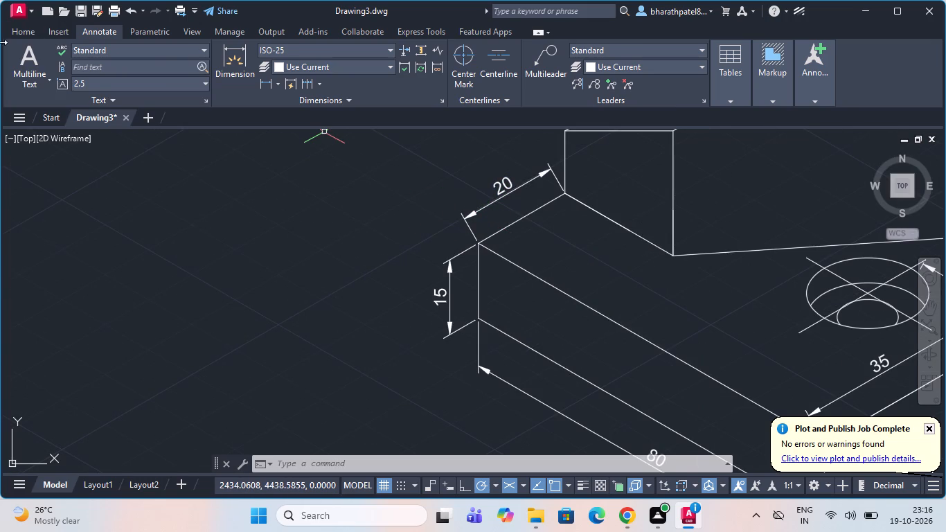
{"action": "left_click", "coordinate": [24, 33]}
{"action": "left_click_drag", "start_coordinate": [26, 55], "coordinate": [14, 49]}
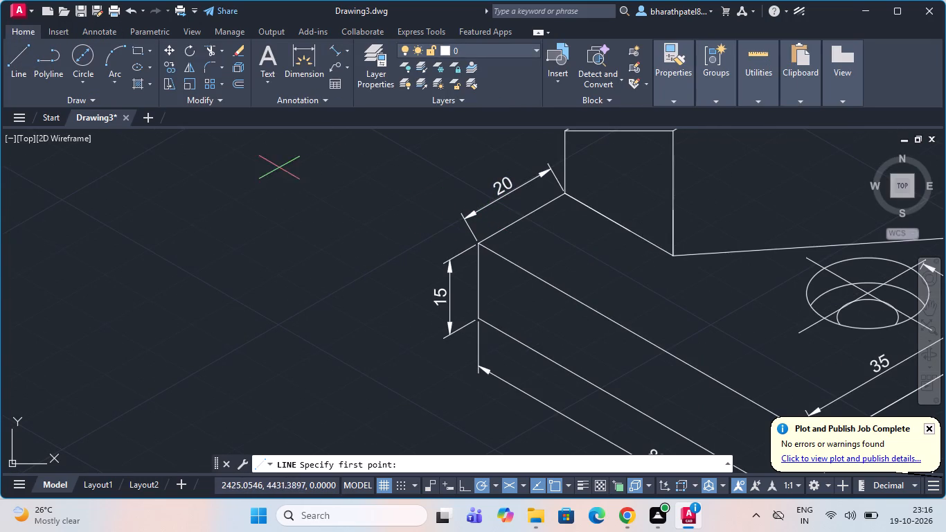
{"action": "left_click", "coordinate": [479, 240]}
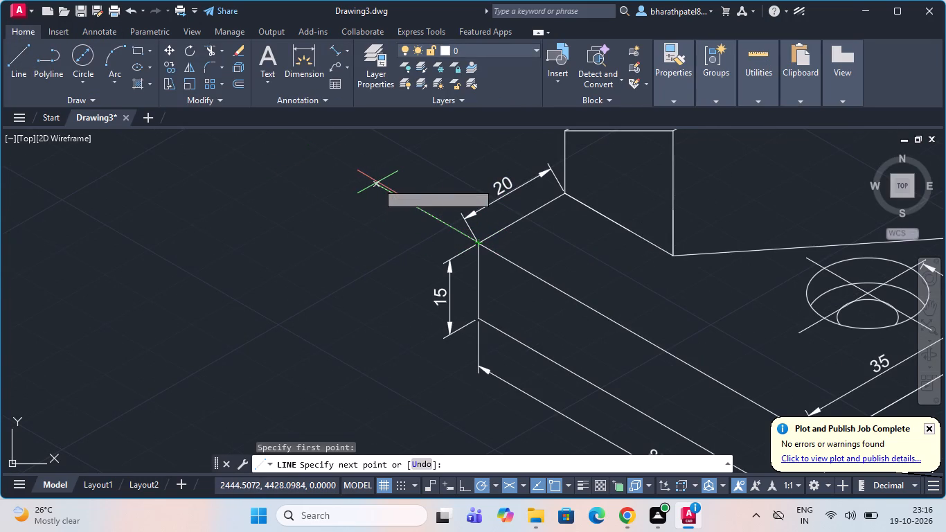
{"action": "key", "text": "Escape"}
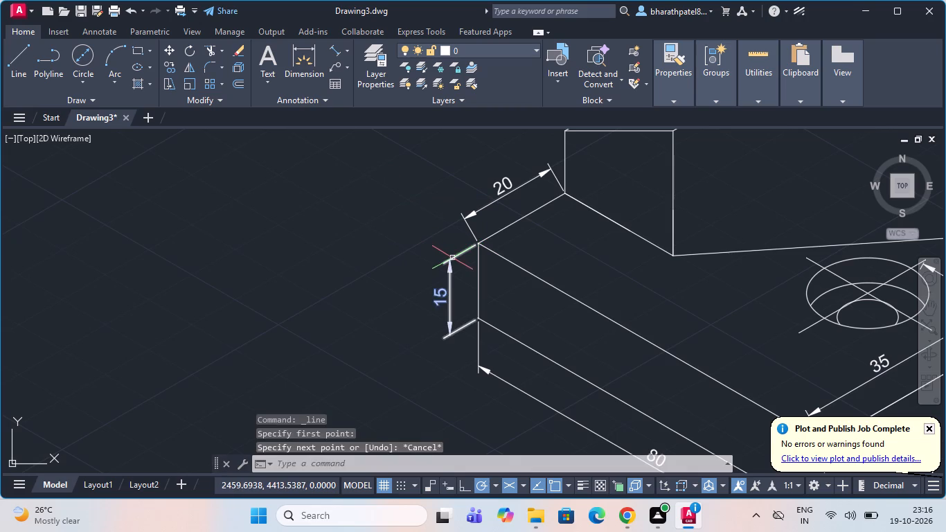
Set the oblique angle of the 15 height dimension at the block's outer corner to 150°.
{"action": "left_click", "coordinate": [454, 258]}
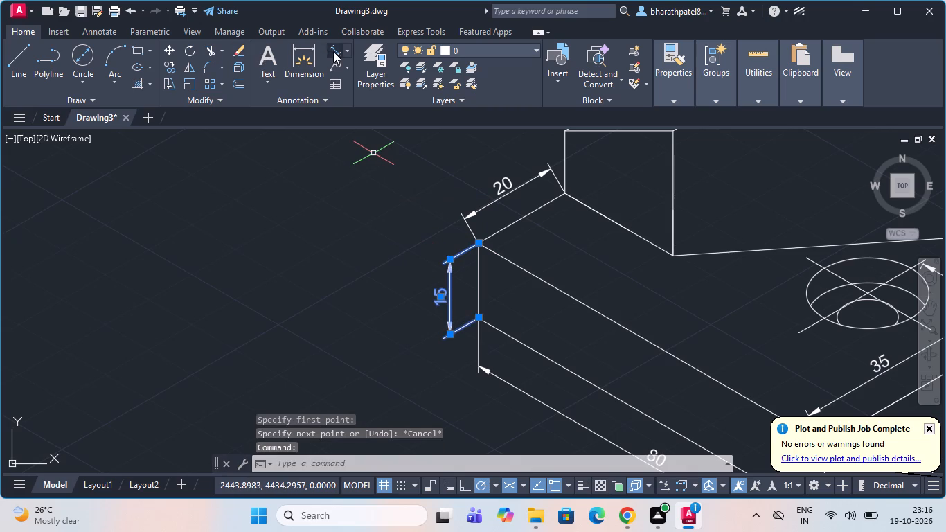
{"action": "left_click", "coordinate": [347, 51]}
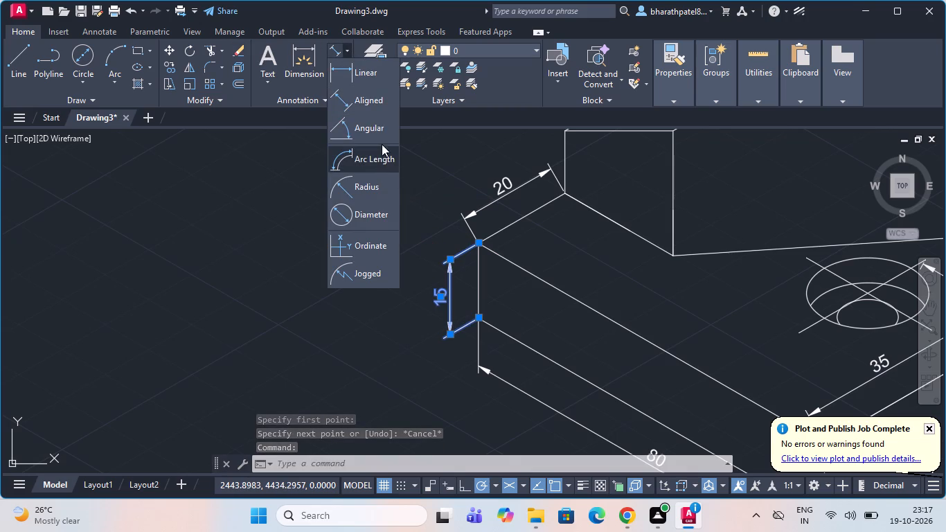
{"action": "left_click", "coordinate": [106, 30]}
{"action": "left_click", "coordinate": [276, 103]}
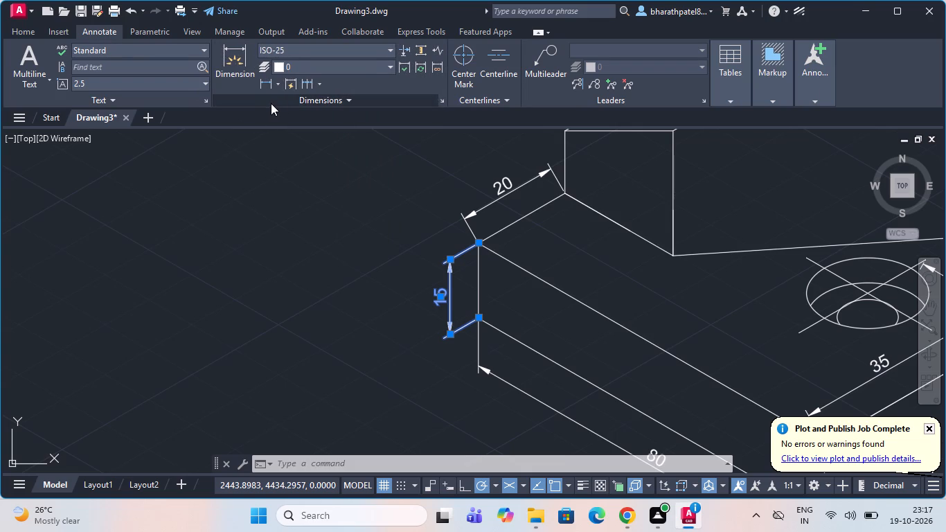
{"action": "left_click", "coordinate": [332, 100]}
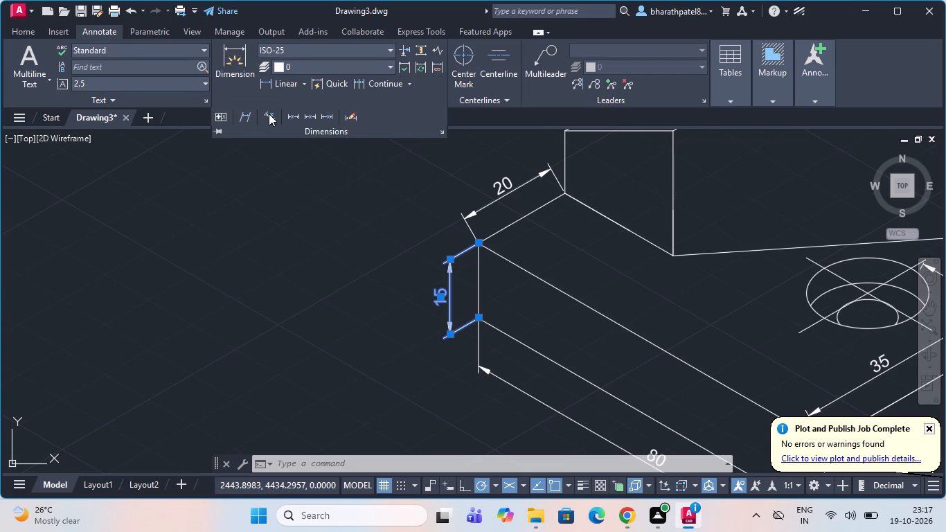
{"action": "left_click", "coordinate": [244, 116]}
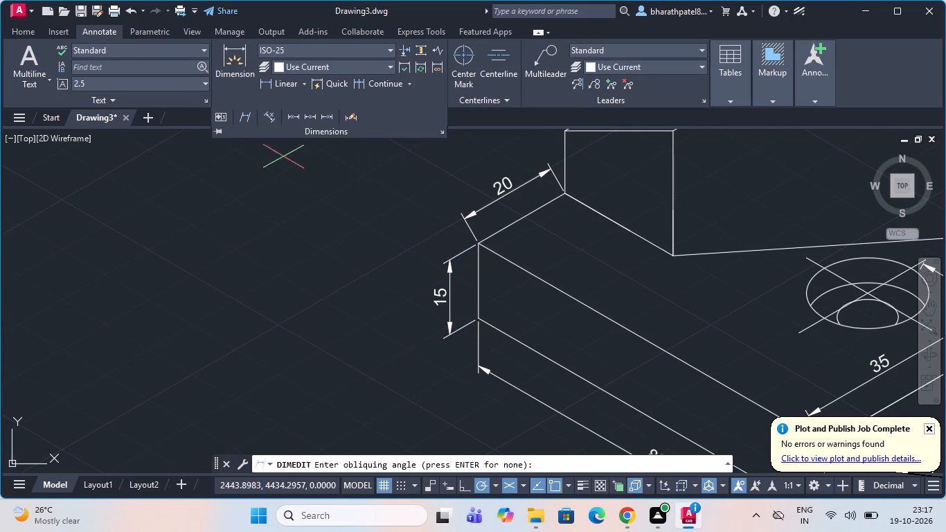
{"action": "key", "text": "1"}
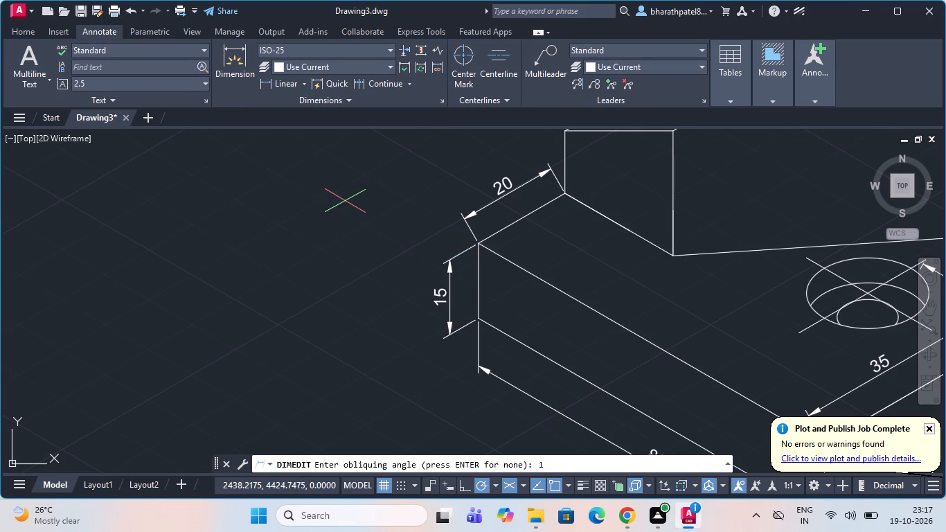
{"action": "key", "text": "5"}
{"action": "key", "text": "0"}
{"action": "key", "text": "Return"}
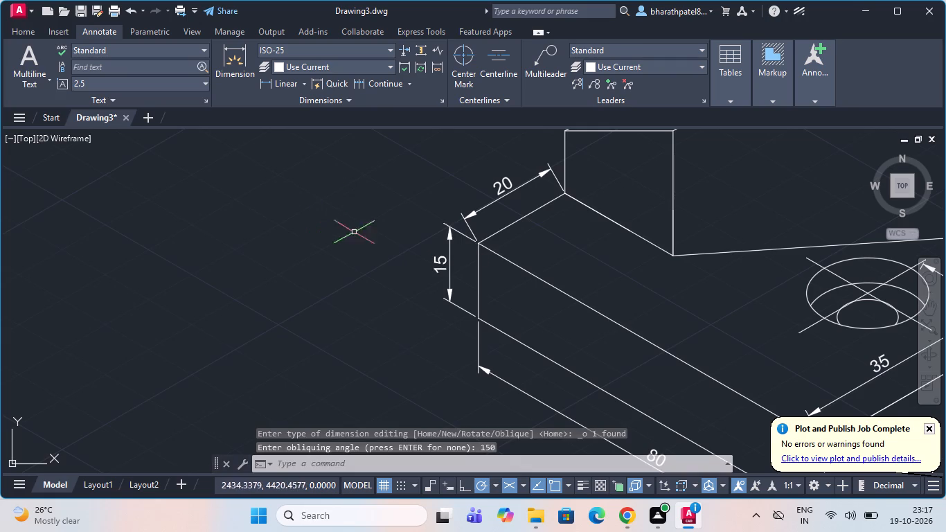
{"action": "key", "text": "Escape"}
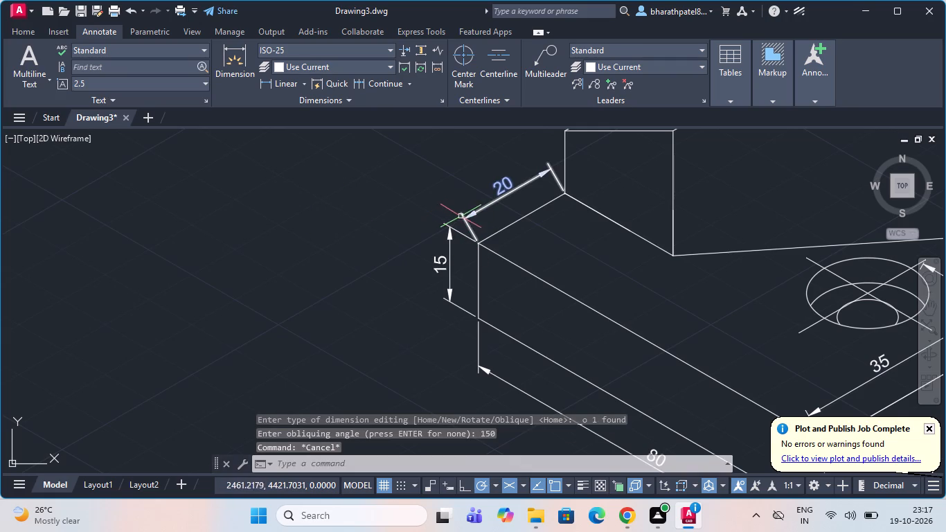
Check the polar angle for the adjacent 20 dimension's extension lines using a trial line from the corner it shares with the 15 dimension.
{"action": "left_click", "coordinate": [470, 216]}
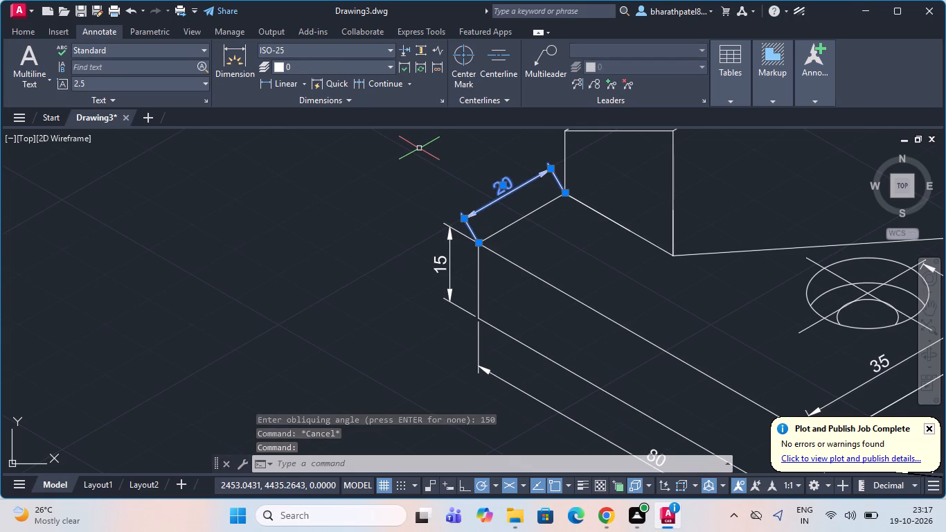
{"action": "key", "text": "Escape"}
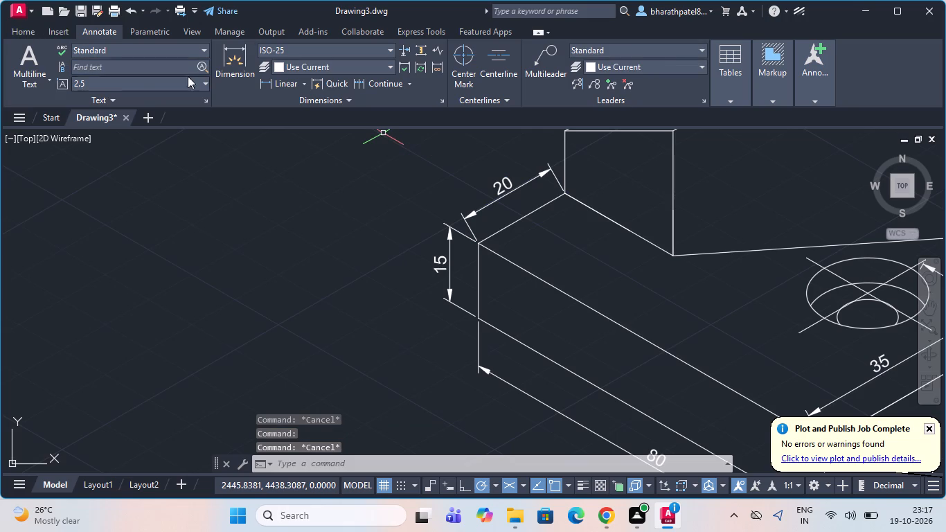
{"action": "left_click", "coordinate": [48, 35]}
{"action": "left_click", "coordinate": [11, 30]}
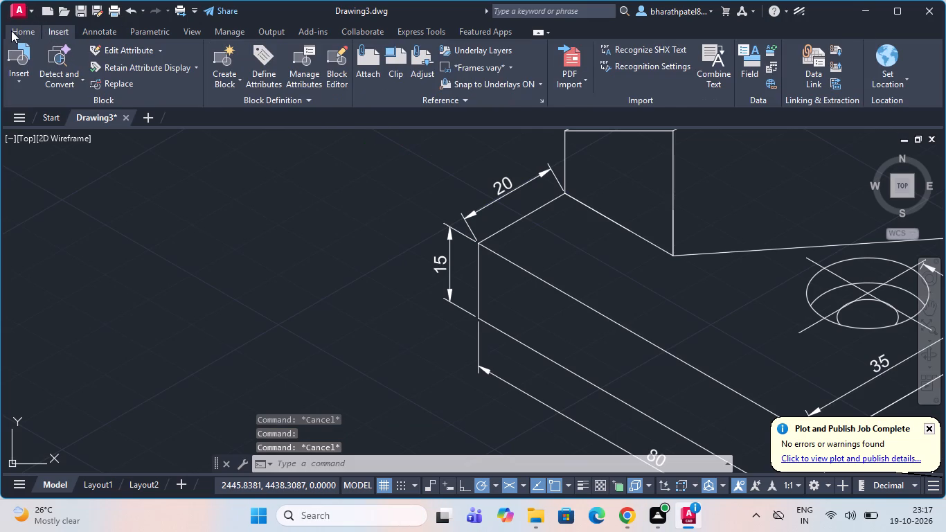
{"action": "left_click", "coordinate": [17, 53]}
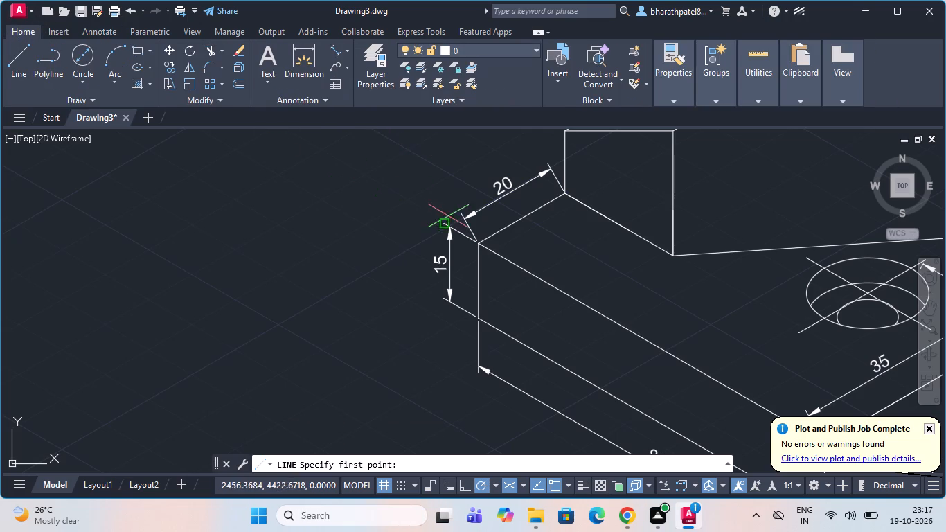
{"action": "left_click_drag", "start_coordinate": [473, 242], "coordinate": [465, 236]}
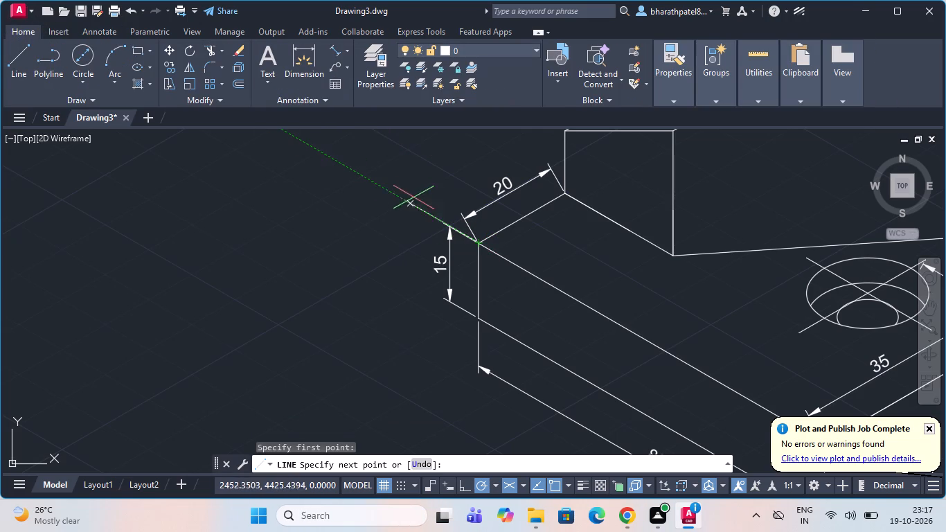
{"action": "key", "text": "Escape"}
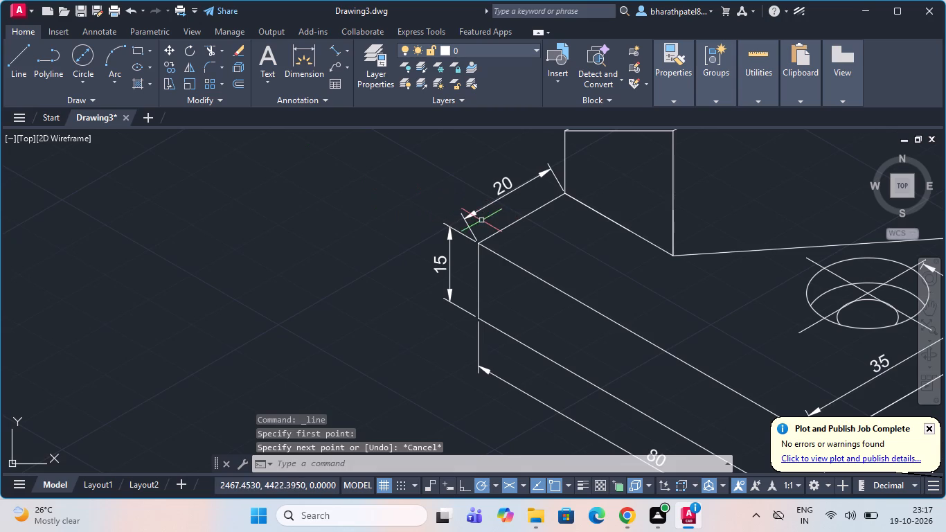
Set the oblique angle of the 20 dimension along the ledge's short top edge to 150°.
{"action": "scroll", "coordinate": [480, 246], "scroll_direction": "down", "scroll_amount": 2}
{"action": "scroll", "coordinate": [512, 181], "scroll_direction": "up", "scroll_amount": 1}
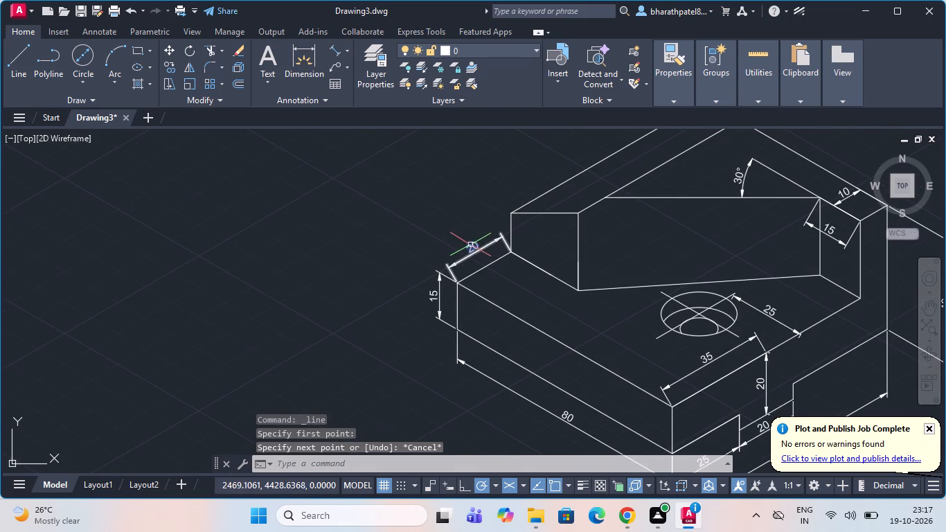
{"action": "left_click", "coordinate": [470, 247]}
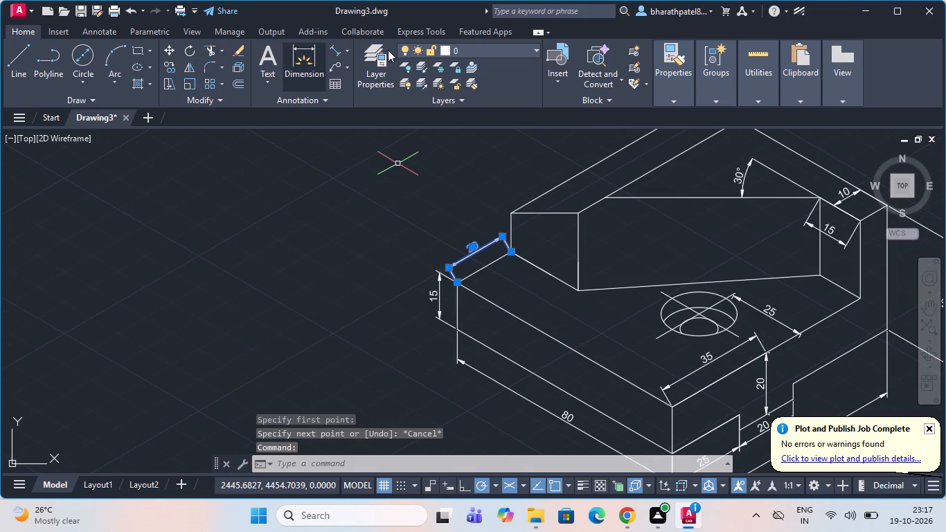
{"action": "left_click", "coordinate": [87, 26]}
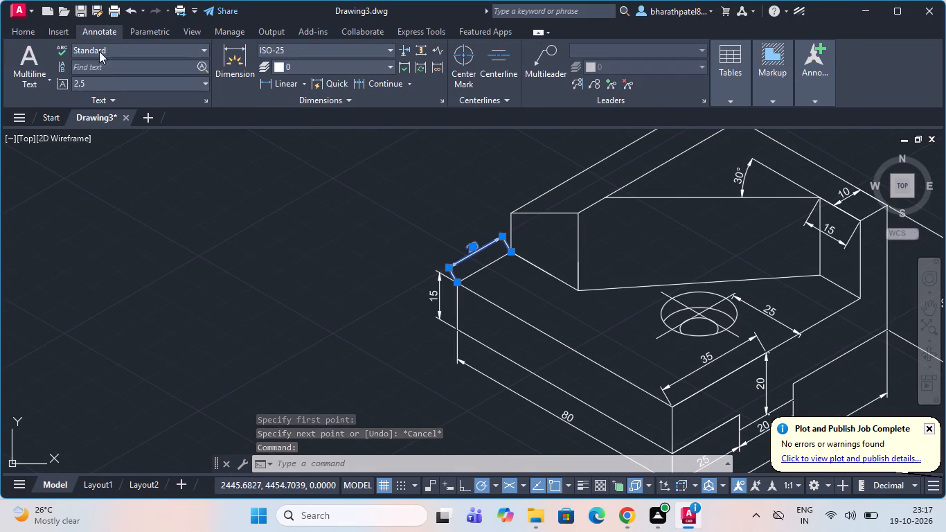
{"action": "left_click", "coordinate": [301, 94]}
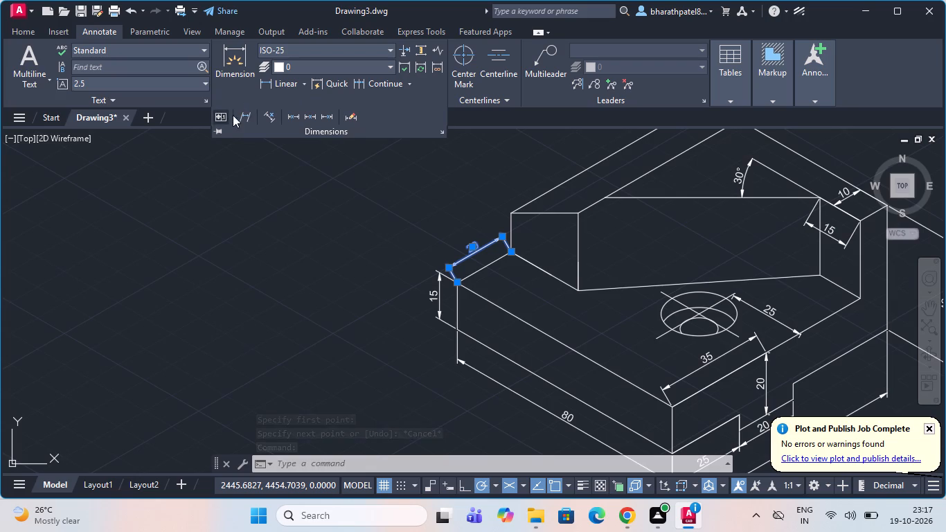
{"action": "left_click", "coordinate": [245, 116]}
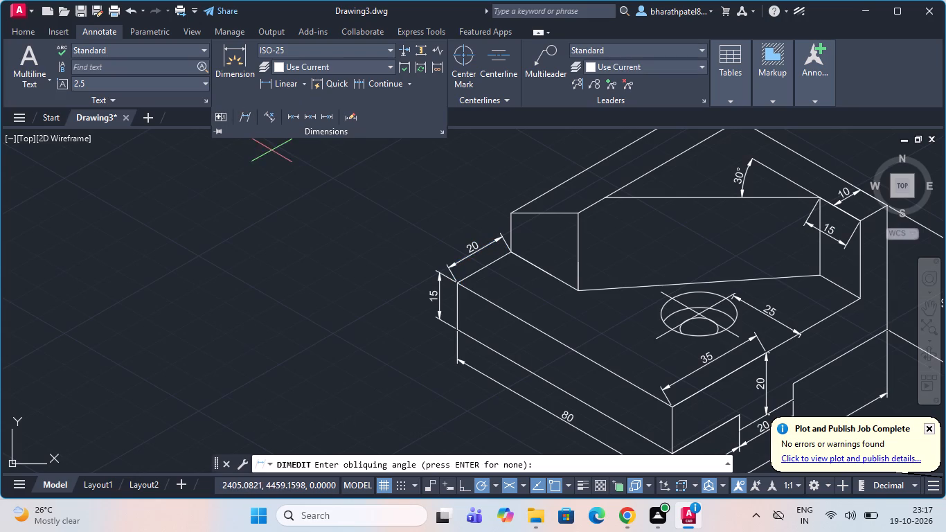
{"action": "key", "text": "1"}
{"action": "key", "text": "5"}
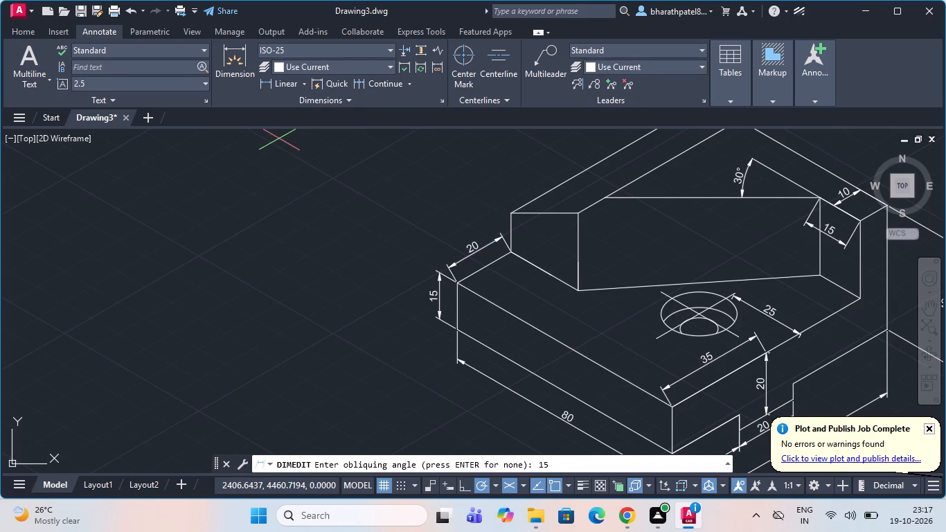
{"action": "key", "text": "0"}
{"action": "key", "text": "Return"}
Check the polar angle for the upper 15 dimension's extension lines using a trial line down the raised wall's vertical edge.
{"action": "scroll", "coordinate": [280, 143], "scroll_direction": "down", "scroll_amount": 3}
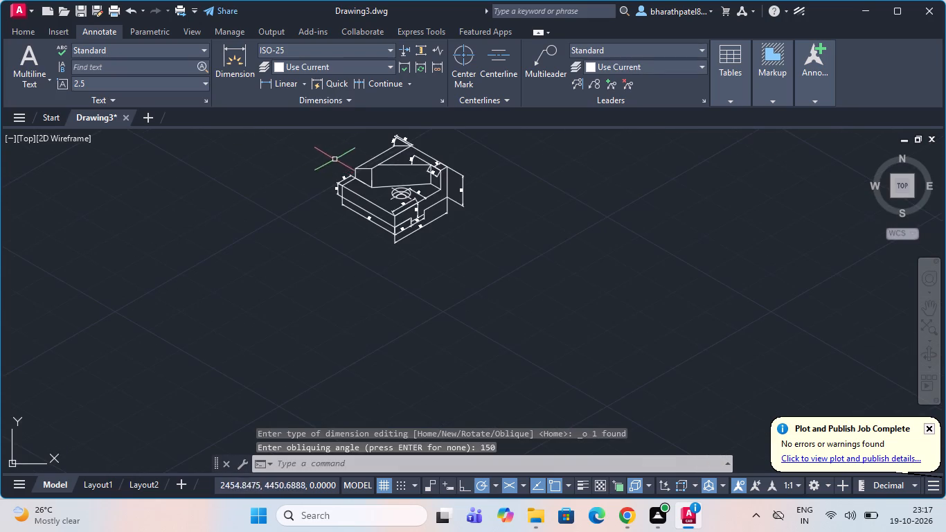
{"action": "scroll", "coordinate": [353, 146], "scroll_direction": "up", "scroll_amount": 2}
{"action": "scroll", "coordinate": [463, 157], "scroll_direction": "down", "scroll_amount": 1}
{"action": "scroll", "coordinate": [473, 132], "scroll_direction": "up", "scroll_amount": 2}
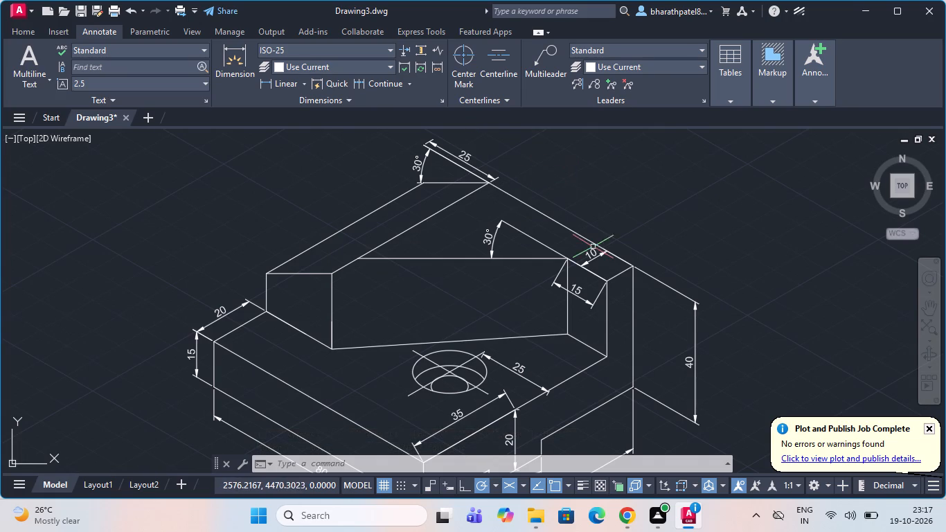
{"action": "scroll", "coordinate": [556, 238], "scroll_direction": "down", "scroll_amount": 2}
{"action": "scroll", "coordinate": [562, 290], "scroll_direction": "up", "scroll_amount": 3}
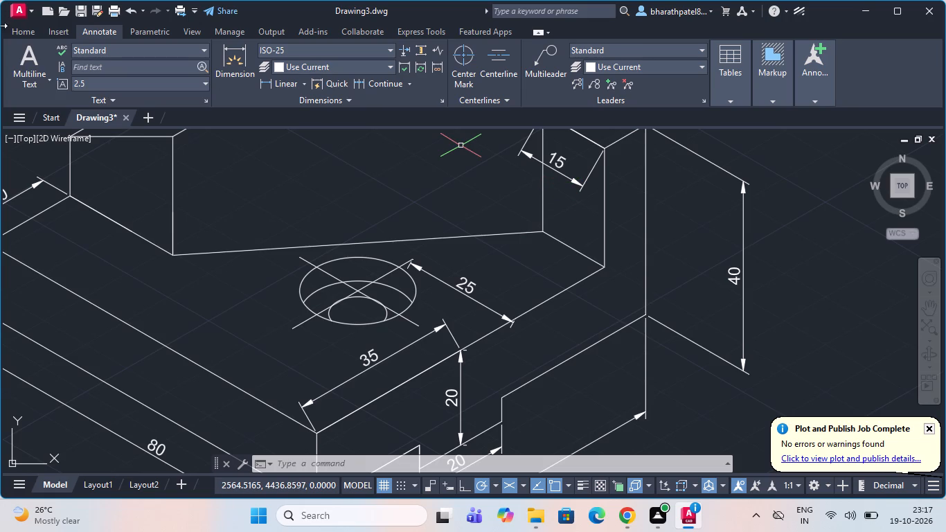
{"action": "left_click", "coordinate": [26, 33]}
{"action": "left_click", "coordinate": [6, 53]}
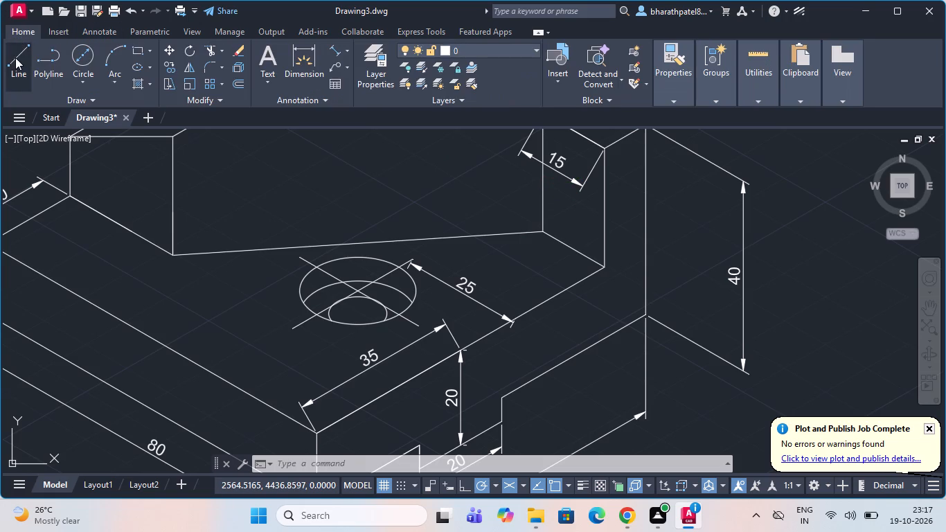
{"action": "left_click", "coordinate": [603, 152]}
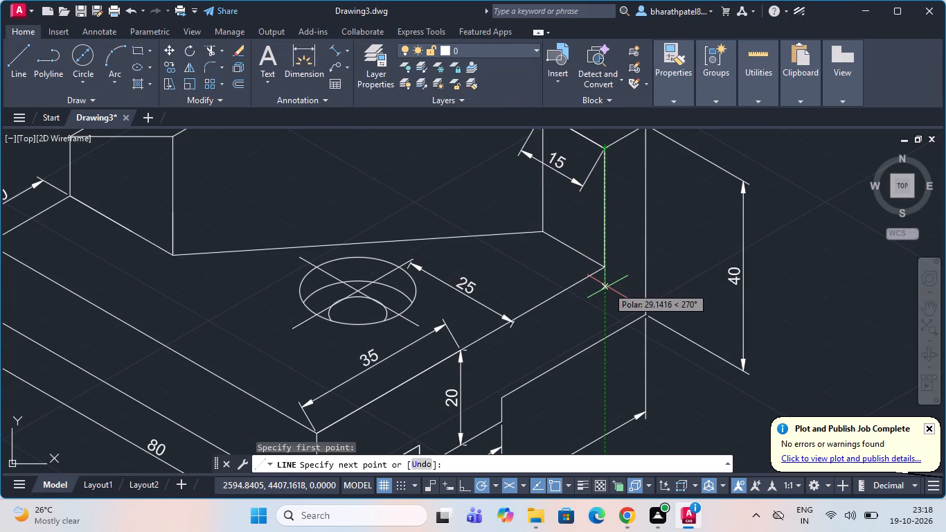
{"action": "key", "text": "Escape"}
Set the oblique angle of the 15 dimension at the end of the raised wall to 270°.
{"action": "left_click", "coordinate": [586, 181]}
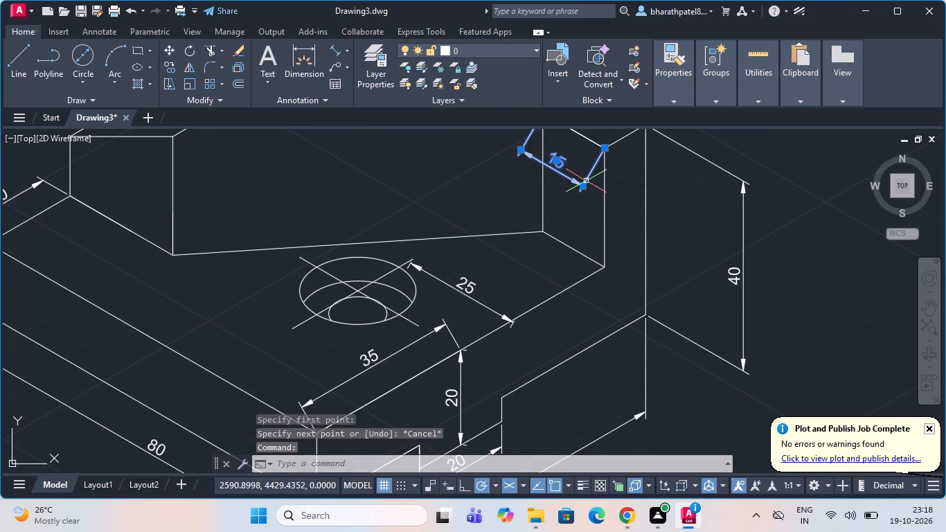
{"action": "left_click", "coordinate": [103, 29]}
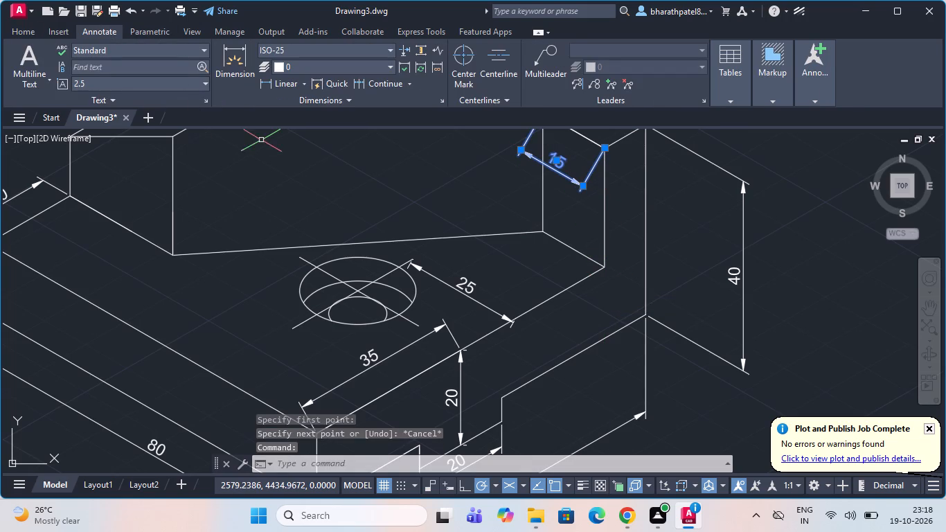
{"action": "left_click", "coordinate": [331, 97]}
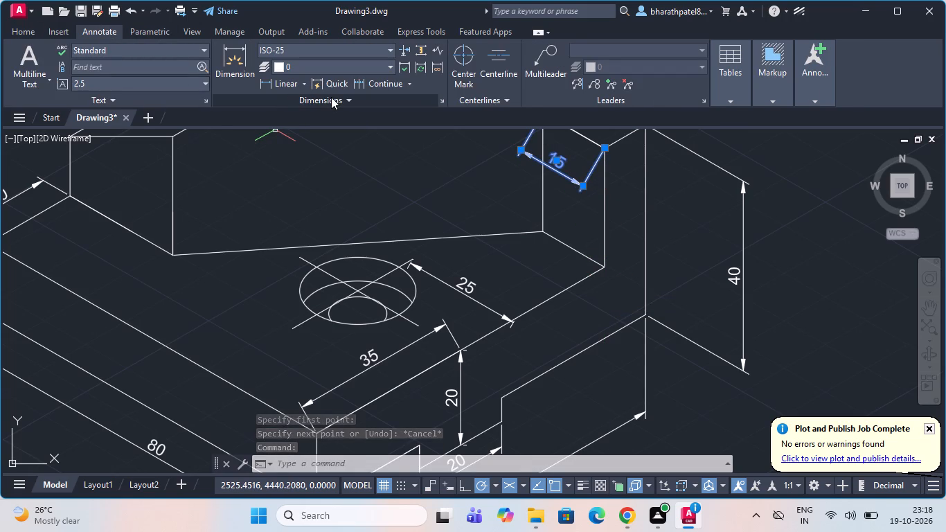
{"action": "left_click", "coordinate": [247, 114]}
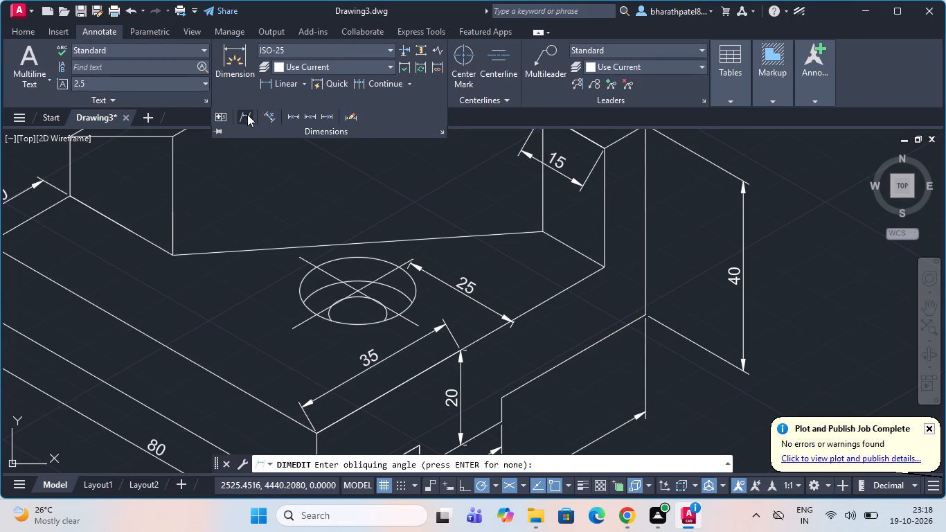
{"action": "key", "text": "2"}
{"action": "type", "text": "70"}
{"action": "key", "text": "Return"}
Check the polar angle along the raised section's long inner top edge using a trial line from its near corner.
{"action": "scroll", "coordinate": [251, 121], "scroll_direction": "down", "scroll_amount": 3}
{"action": "scroll", "coordinate": [369, 248], "scroll_direction": "down", "scroll_amount": 1}
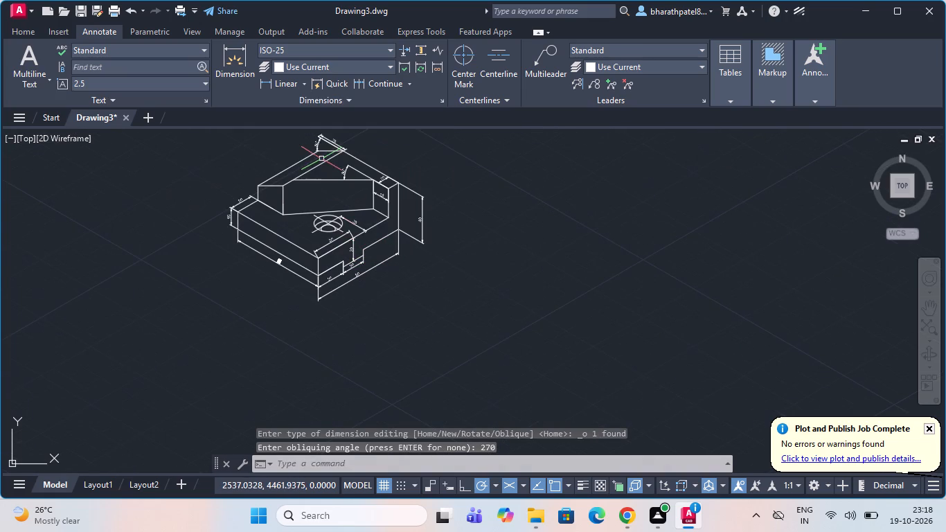
{"action": "scroll", "coordinate": [321, 158], "scroll_direction": "up", "scroll_amount": 2}
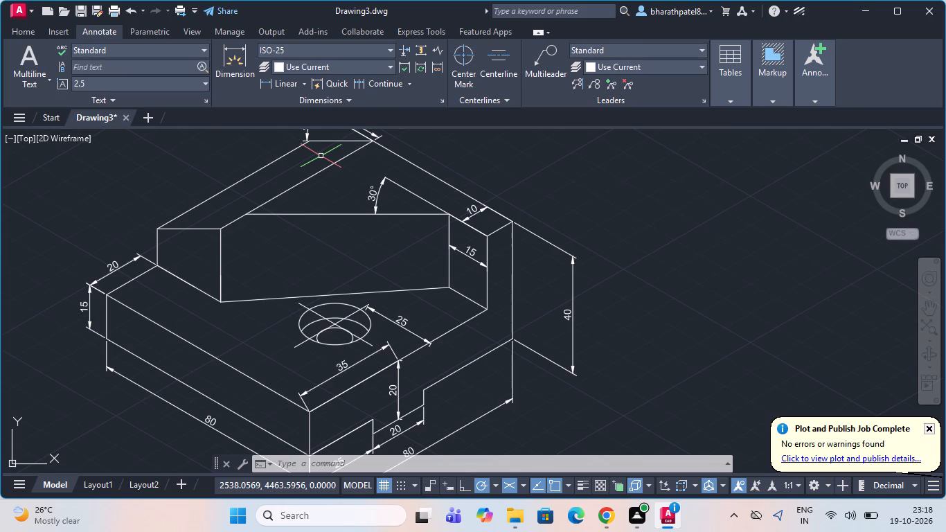
{"action": "scroll", "coordinate": [321, 156], "scroll_direction": "down", "scroll_amount": 1}
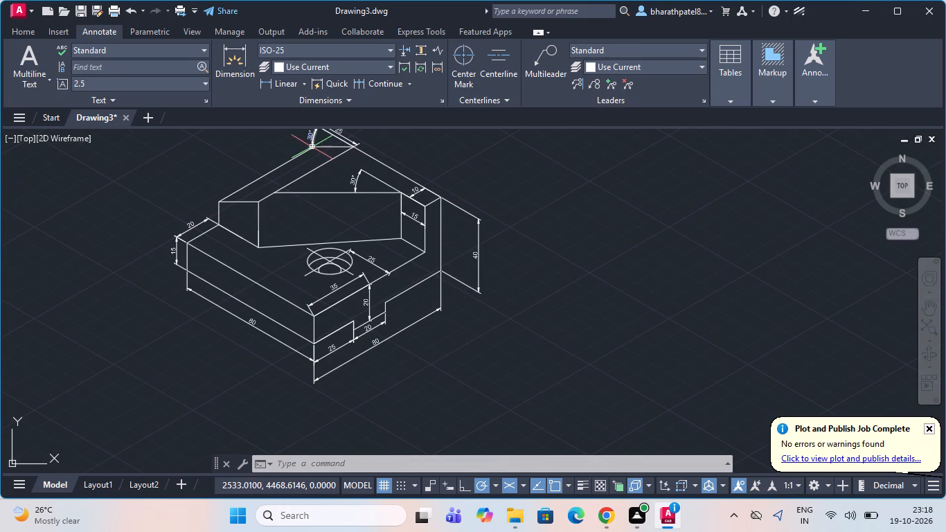
{"action": "scroll", "coordinate": [312, 146], "scroll_direction": "up", "scroll_amount": 2}
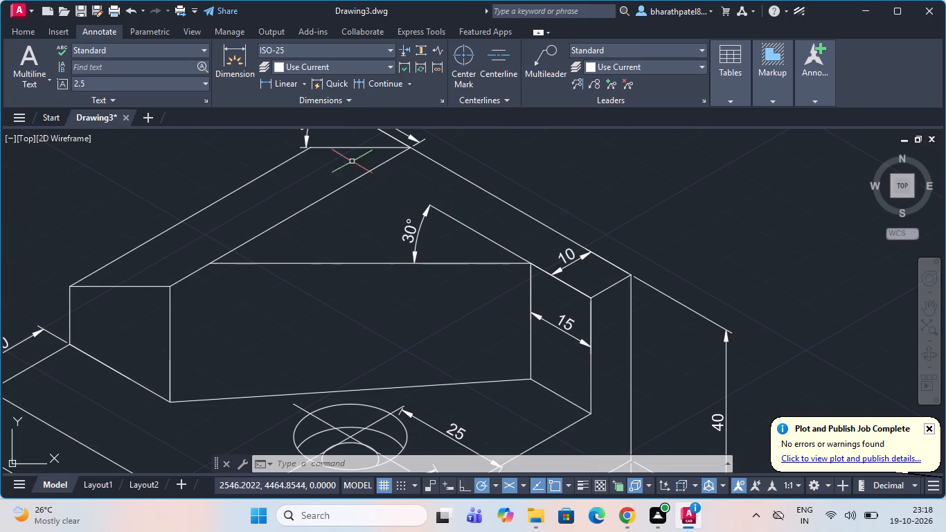
{"action": "left_click", "coordinate": [29, 26]}
{"action": "left_click", "coordinate": [18, 62]}
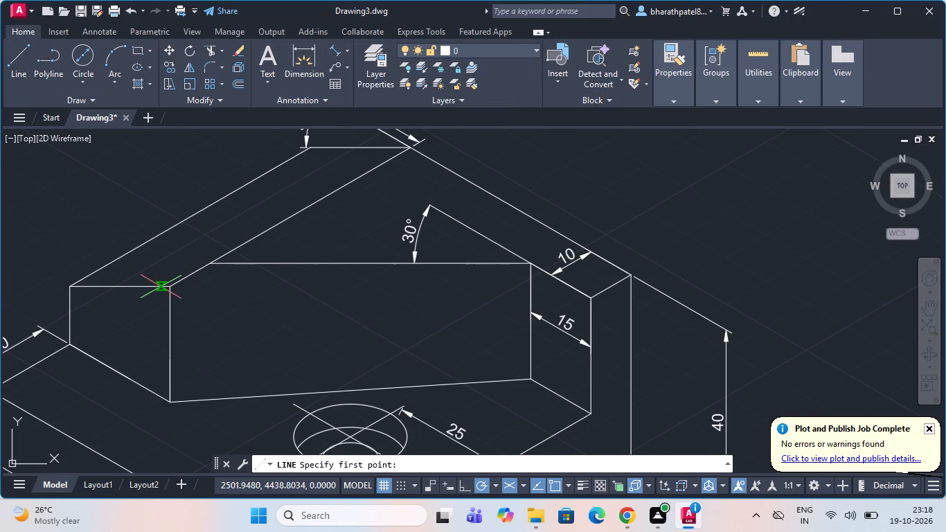
{"action": "left_click_drag", "start_coordinate": [169, 288], "coordinate": [189, 283]}
{"action": "scroll", "coordinate": [470, 207], "scroll_direction": "down", "scroll_amount": 2}
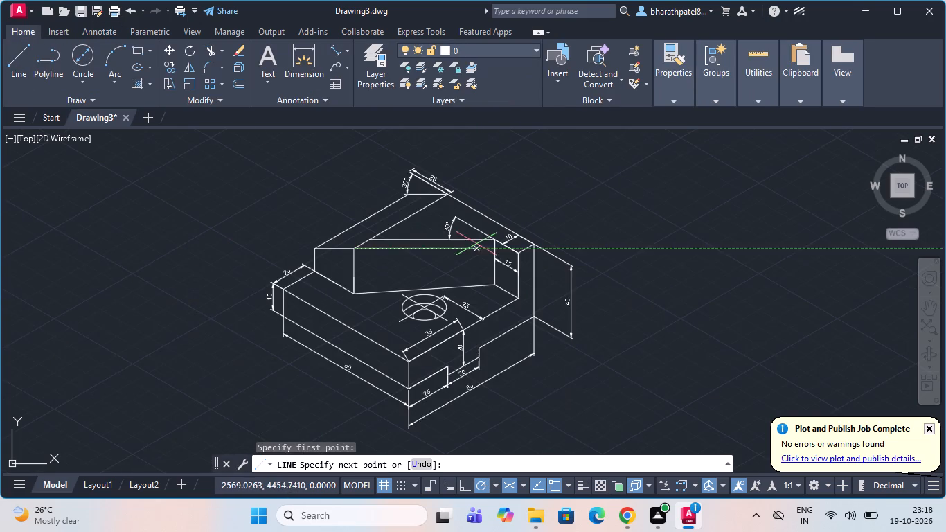
{"action": "scroll", "coordinate": [479, 197], "scroll_direction": "up", "scroll_amount": 2}
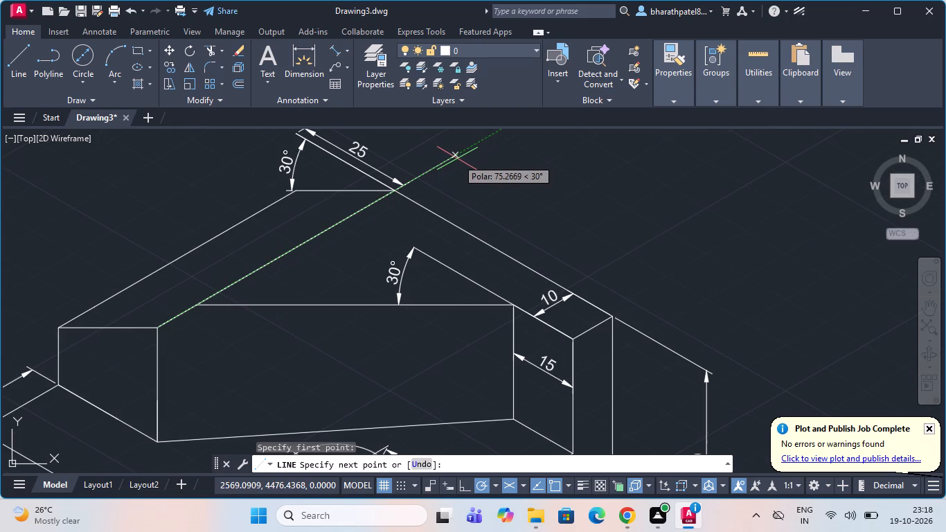
{"action": "key", "text": "Escape"}
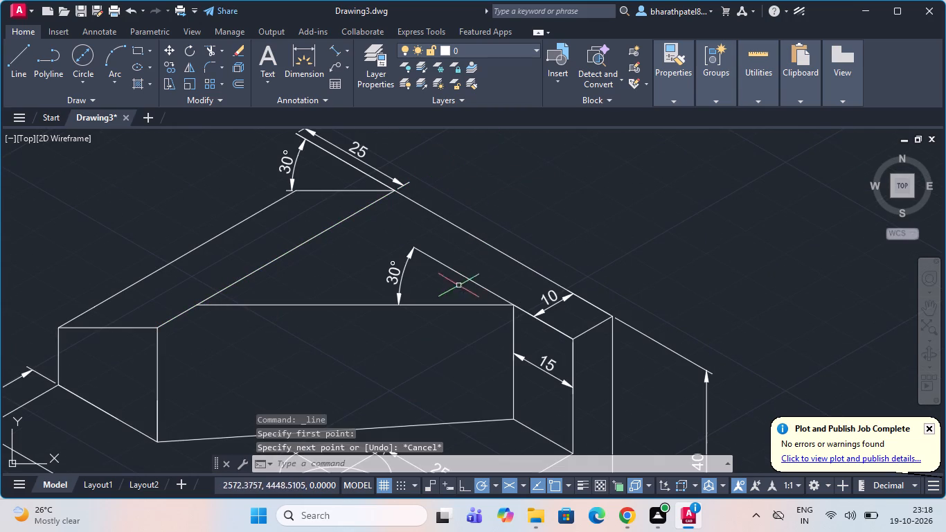
Apply an oblique angle of 30° to the 30° angular dimension above the raised section's recessed face.
{"action": "left_click", "coordinate": [405, 265]}
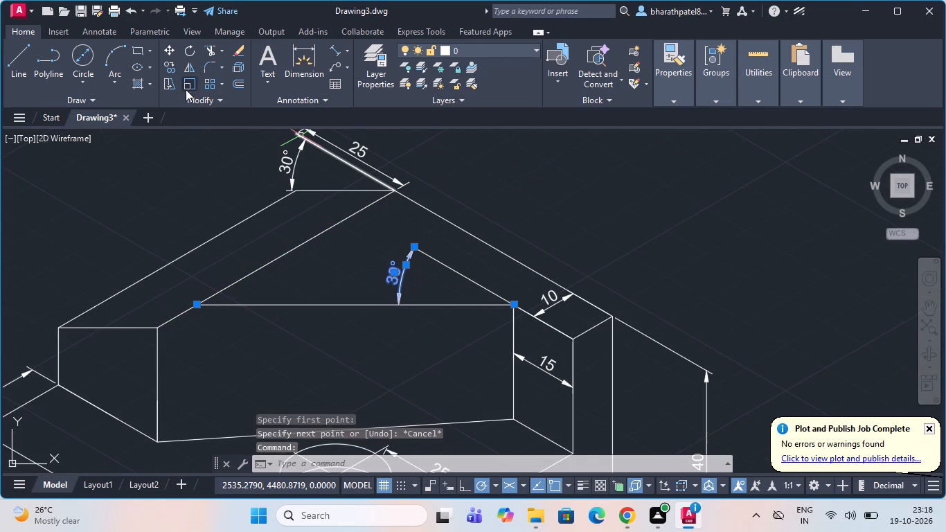
{"action": "left_click", "coordinate": [85, 28]}
{"action": "left_click", "coordinate": [329, 105]}
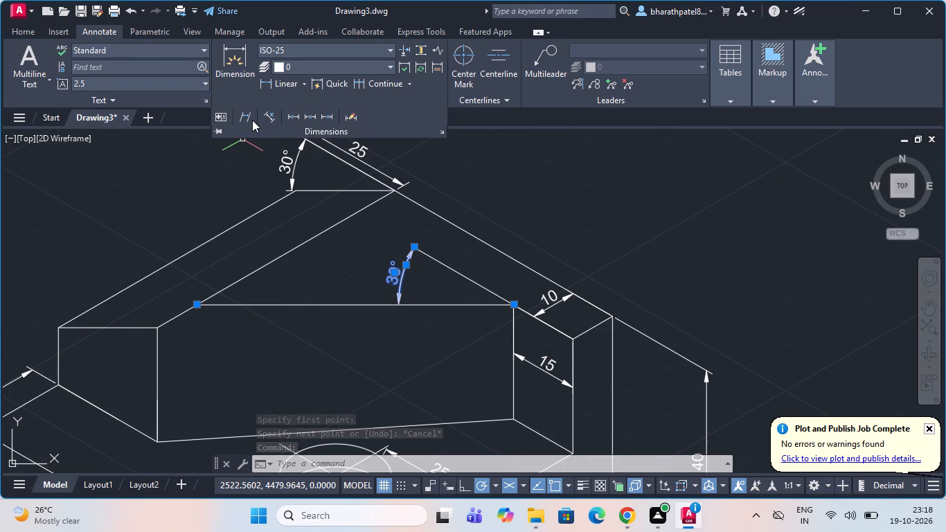
{"action": "left_click", "coordinate": [247, 118]}
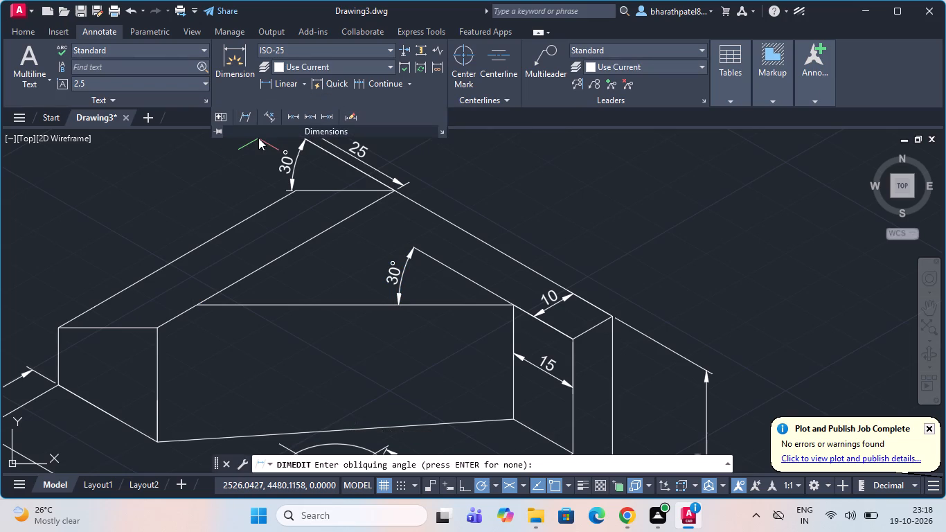
{"action": "key", "text": "3"}
{"action": "key", "text": "0"}
{"action": "key", "text": "Return"}
Check the polar angle for the 35 dimension's extension lines using a trial line from the ledge's front top corner.
{"action": "scroll", "coordinate": [437, 260], "scroll_direction": "down", "scroll_amount": 1}
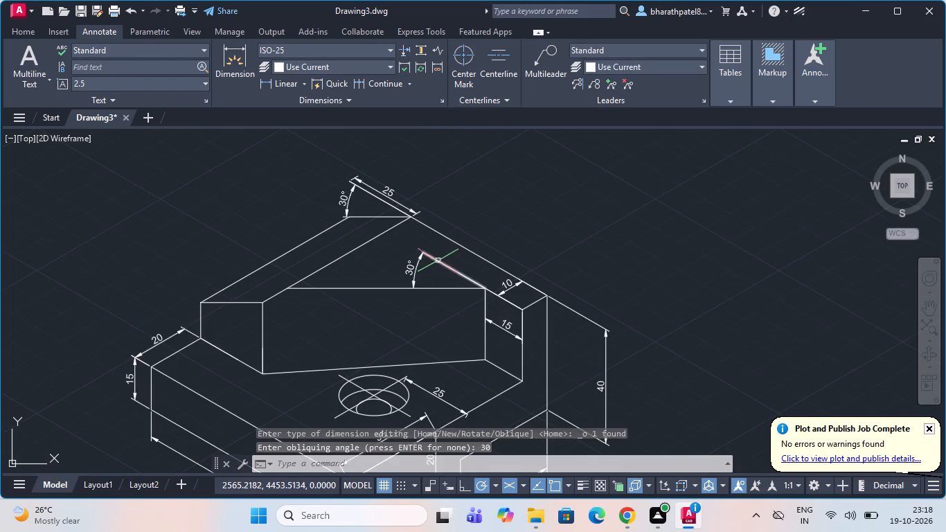
{"action": "scroll", "coordinate": [438, 258], "scroll_direction": "down", "scroll_amount": 3}
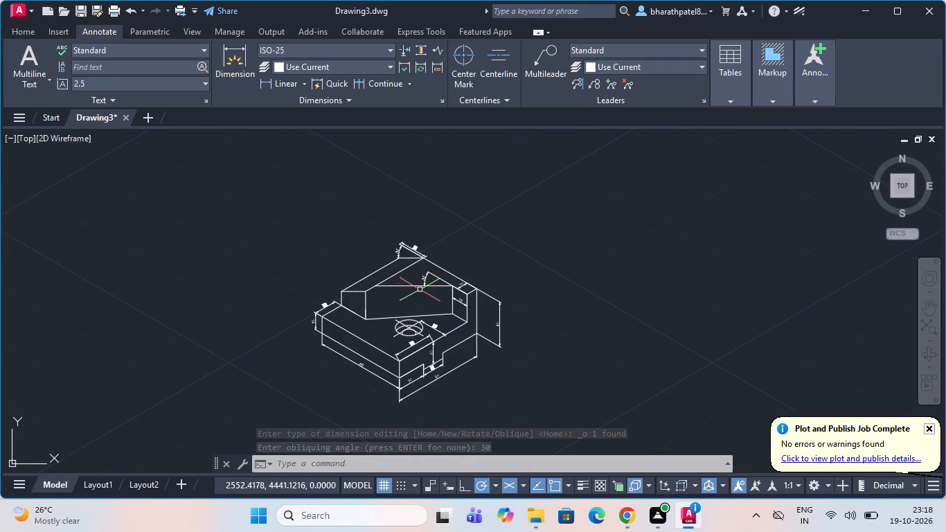
{"action": "scroll", "coordinate": [403, 369], "scroll_direction": "up", "scroll_amount": 3}
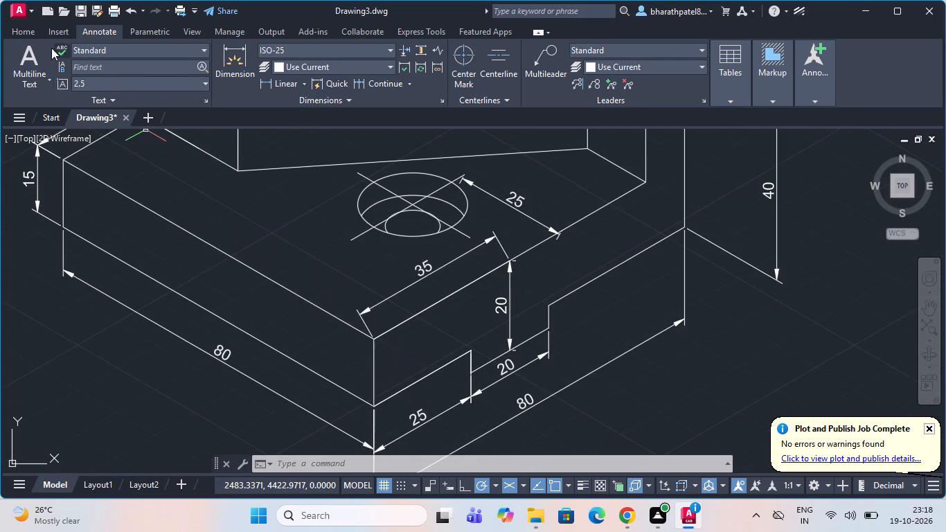
{"action": "left_click", "coordinate": [31, 29]}
{"action": "left_click", "coordinate": [15, 49]}
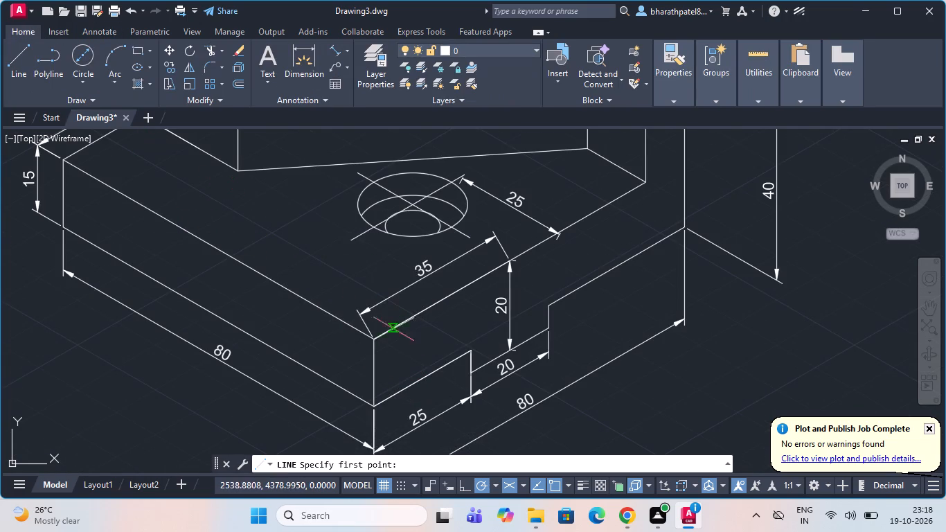
{"action": "left_click", "coordinate": [371, 342]}
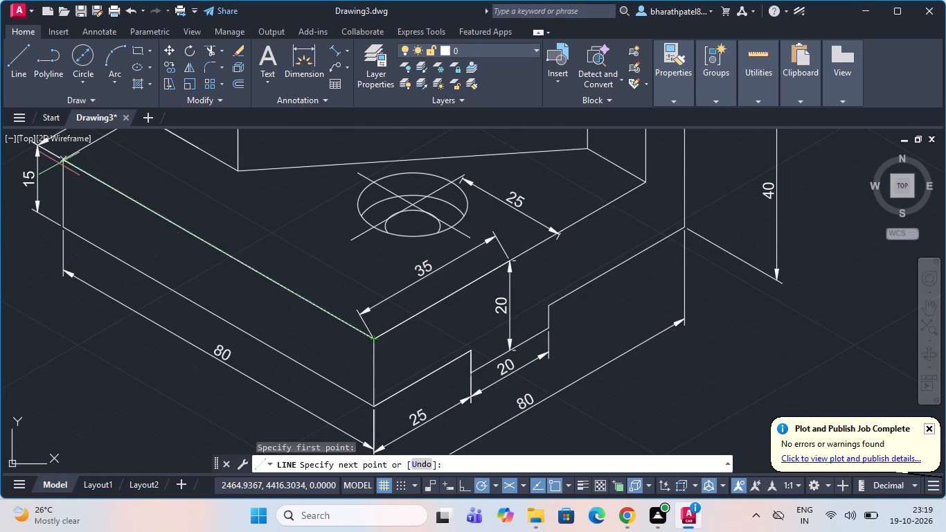
{"action": "scroll", "coordinate": [98, 193], "scroll_direction": "down", "scroll_amount": 4}
{"action": "scroll", "coordinate": [109, 204], "scroll_direction": "up", "scroll_amount": 2}
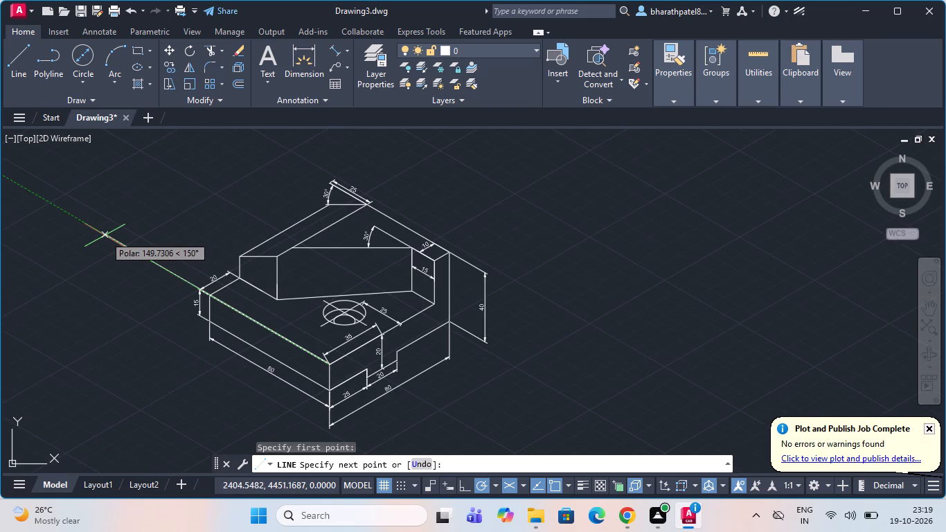
{"action": "key", "text": "Escape"}
Select the 35 dimension between the hole and the ledge's front top edge for obliquing.
{"action": "scroll", "coordinate": [384, 339], "scroll_direction": "up", "scroll_amount": 2}
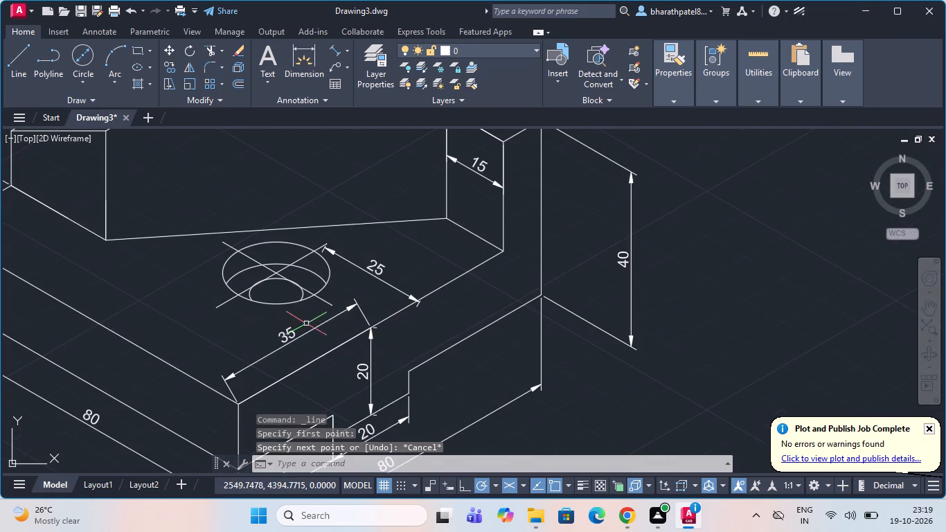
{"action": "left_click", "coordinate": [304, 331]}
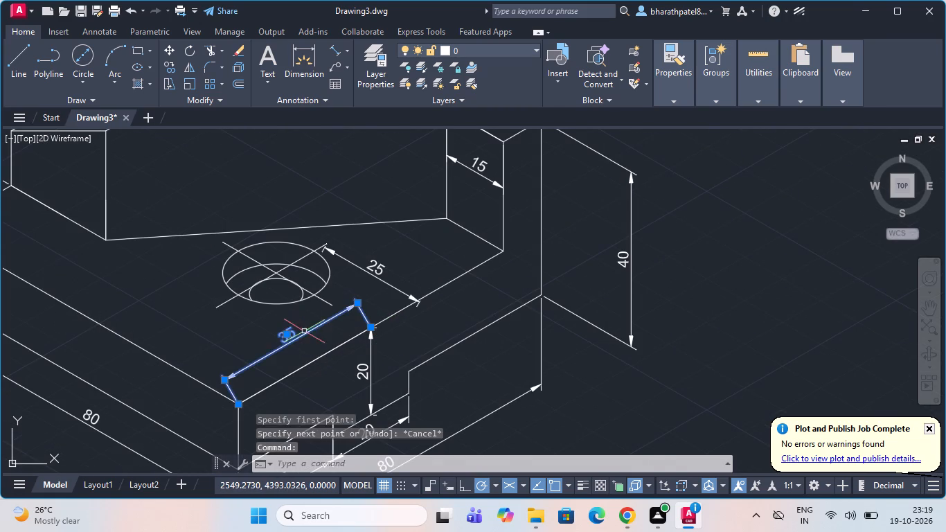
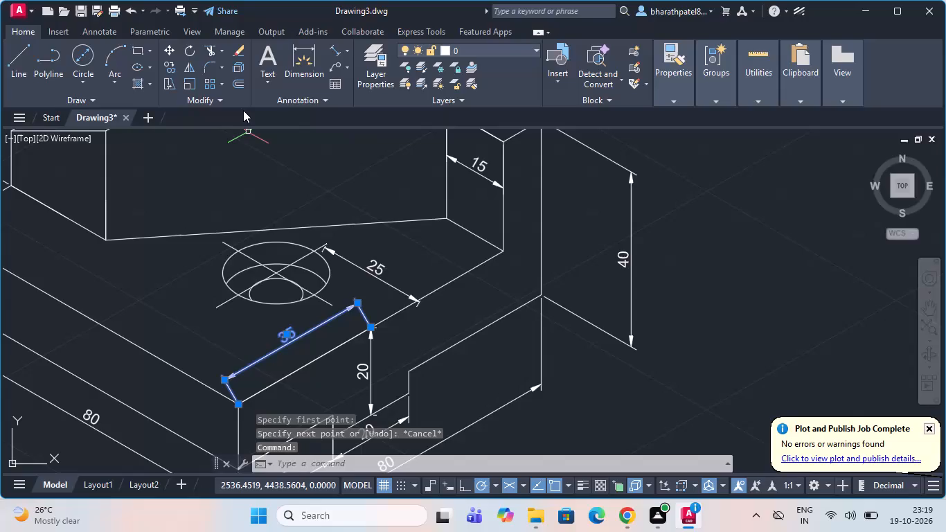
Oblique the selected 35 dimension beside the hole on the base's top face to an angle of 150.
{"action": "left_click", "coordinate": [349, 47]}
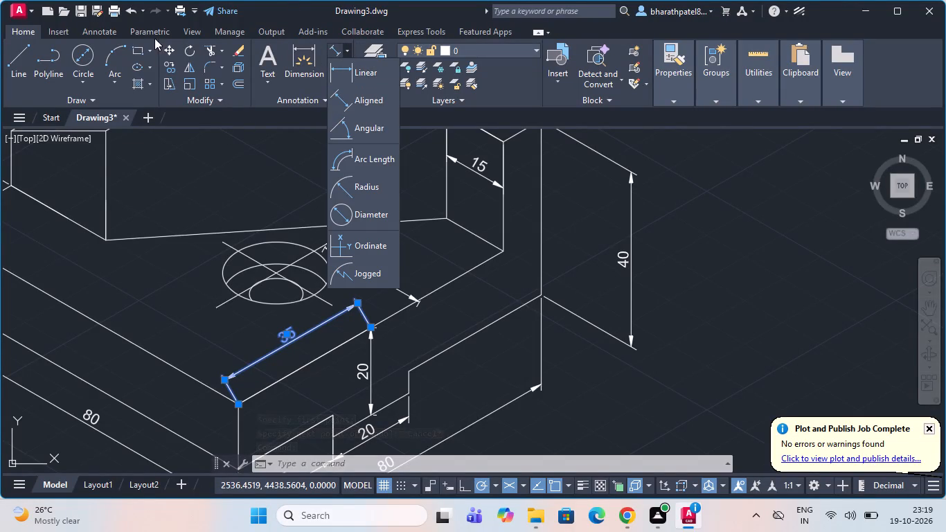
{"action": "left_click", "coordinate": [104, 27]}
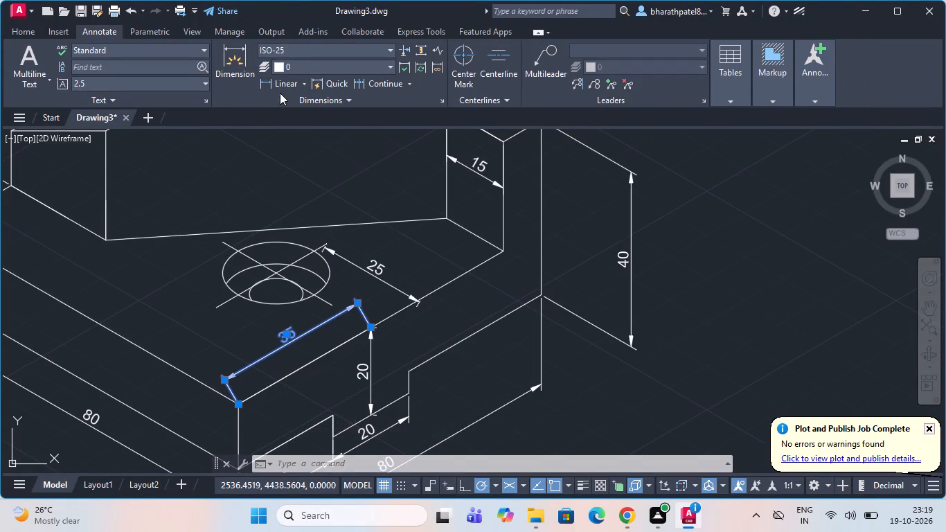
{"action": "left_click", "coordinate": [284, 96]}
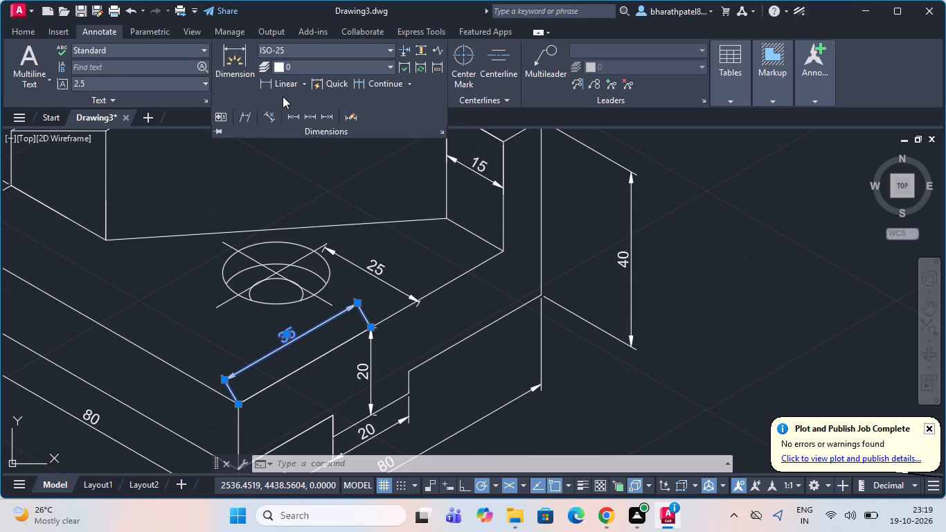
{"action": "left_click", "coordinate": [242, 118]}
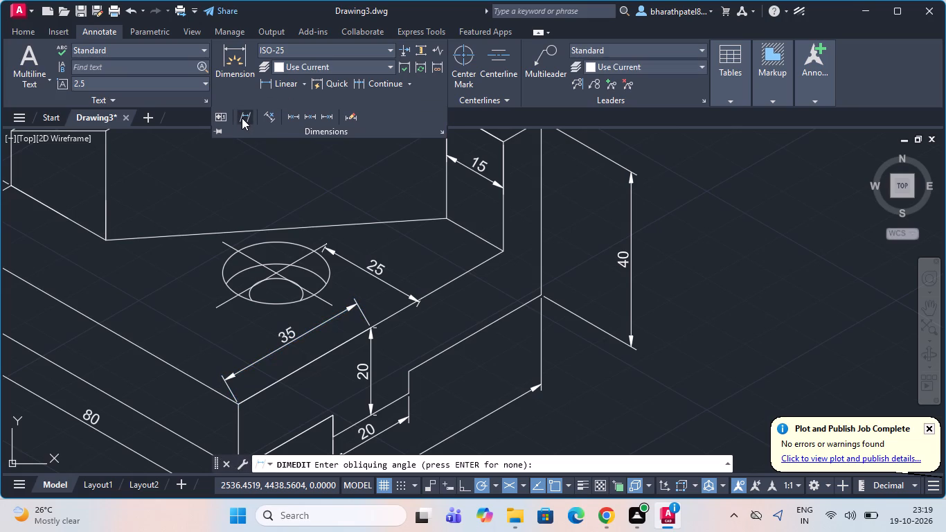
{"action": "key", "text": "1"}
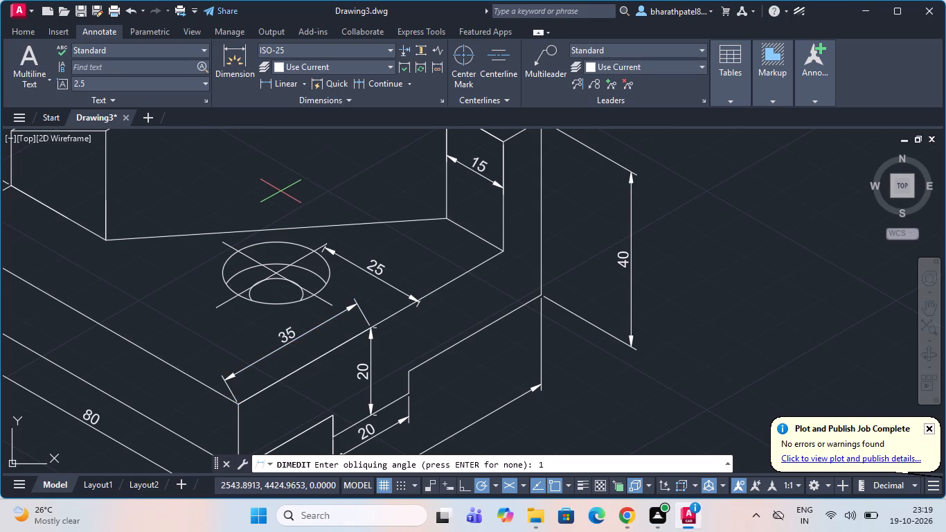
{"action": "key", "text": "5"}
{"action": "key", "text": "0"}
{"action": "key", "text": "Return"}
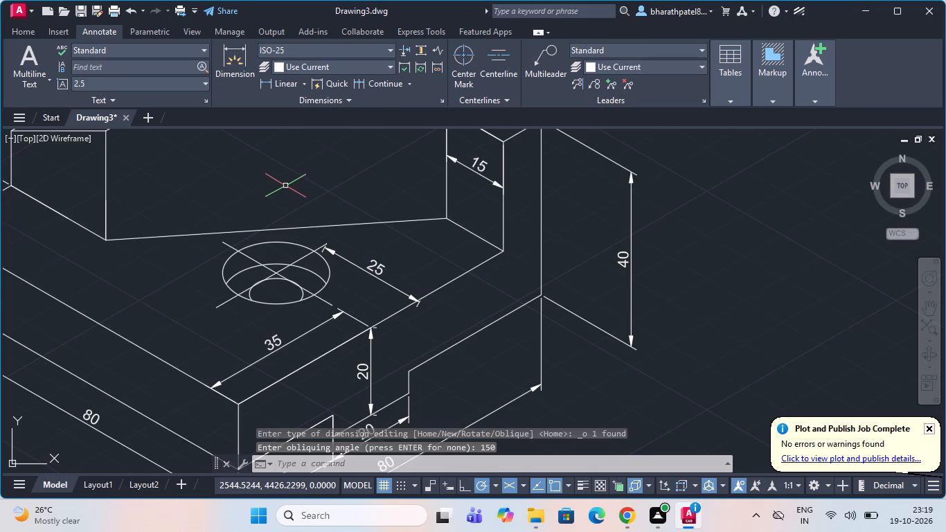
Examine the whole isometric block drawing and the placement and slant of its dimensions.
{"action": "scroll", "coordinate": [359, 231], "scroll_direction": "down", "scroll_amount": 3}
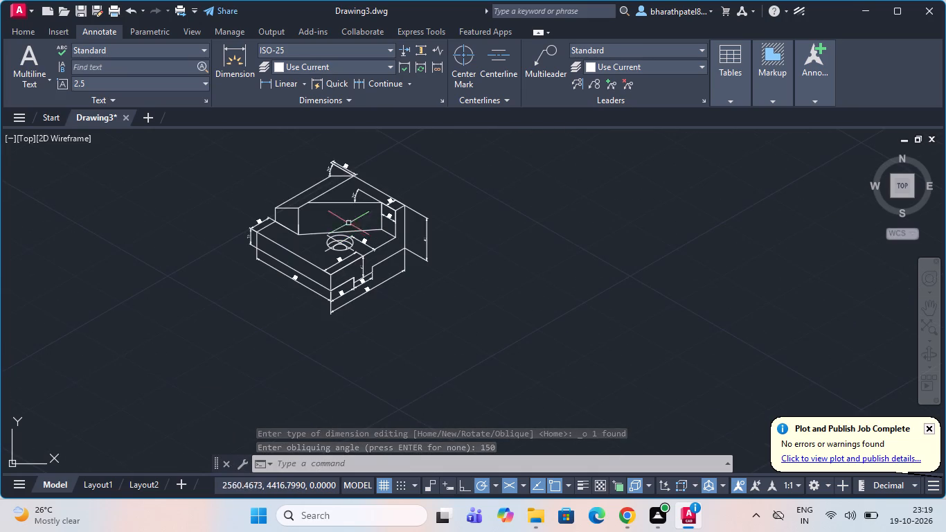
{"action": "scroll", "coordinate": [314, 172], "scroll_direction": "up", "scroll_amount": 2}
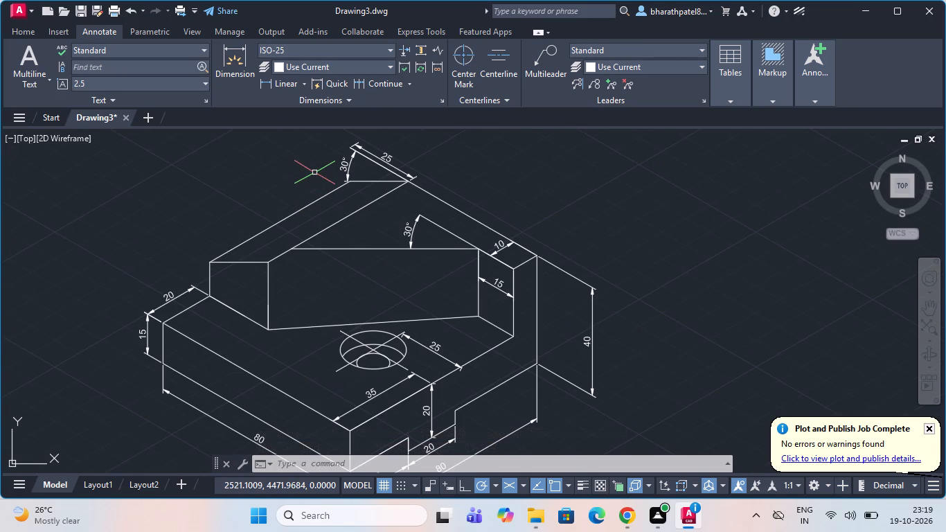
{"action": "scroll", "coordinate": [314, 186], "scroll_direction": "down", "scroll_amount": 1}
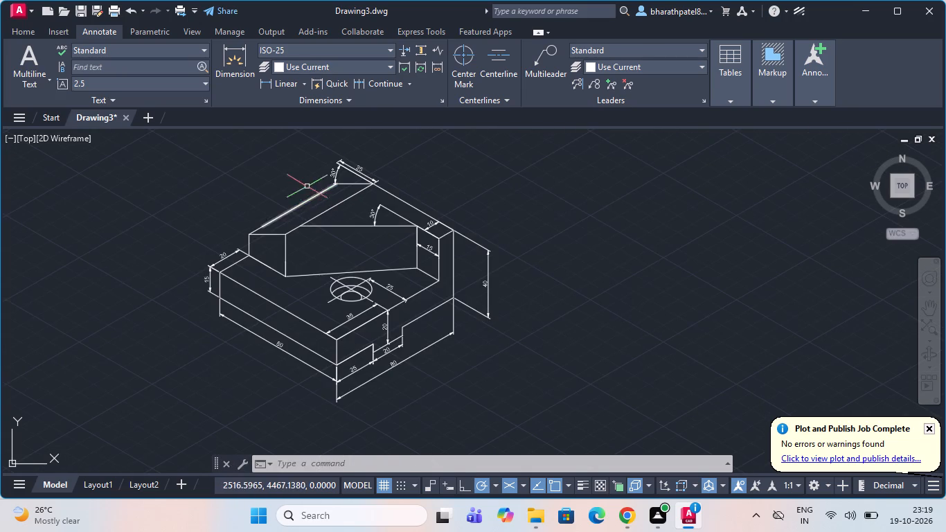
{"action": "scroll", "coordinate": [300, 177], "scroll_direction": "up", "scroll_amount": 1}
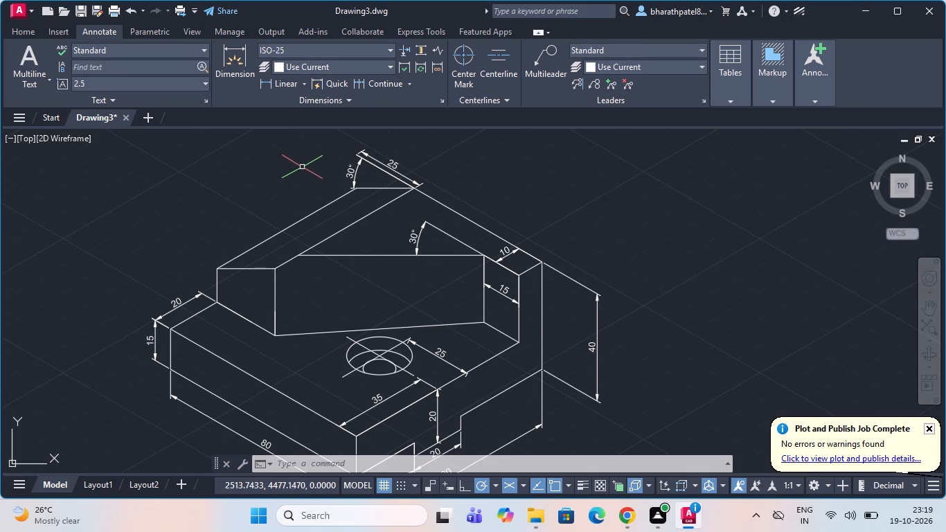
{"action": "scroll", "coordinate": [305, 177], "scroll_direction": "down", "scroll_amount": 3}
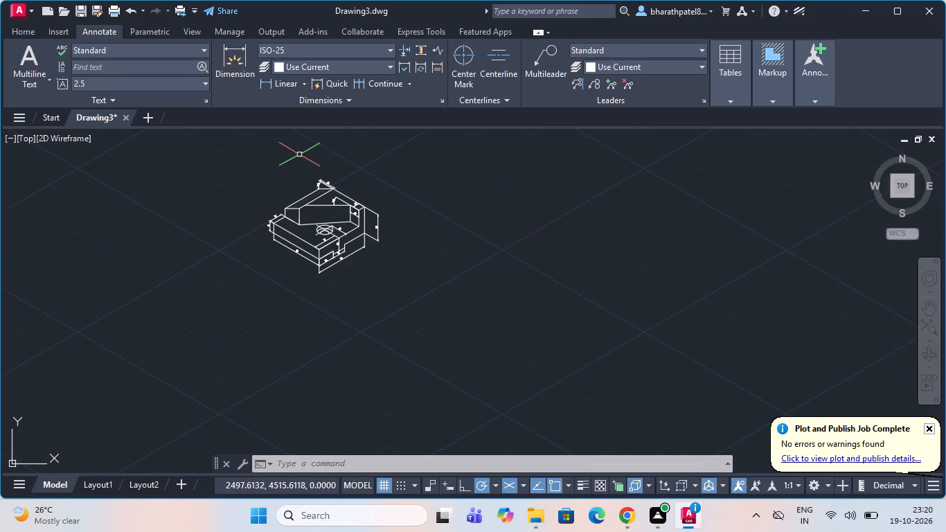
{"action": "scroll", "coordinate": [297, 209], "scroll_direction": "up", "scroll_amount": 1}
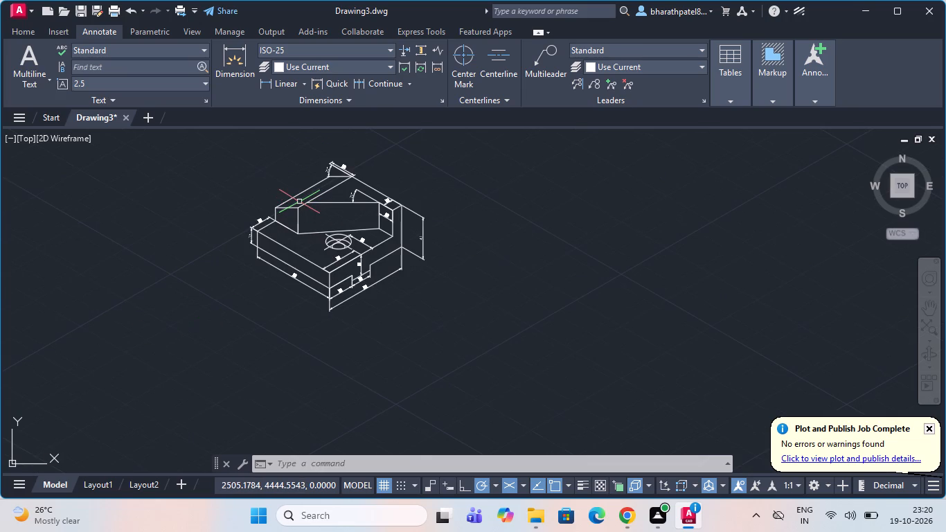
{"action": "scroll", "coordinate": [319, 287], "scroll_direction": "down", "scroll_amount": 1}
{"action": "scroll", "coordinate": [312, 193], "scroll_direction": "up", "scroll_amount": 1}
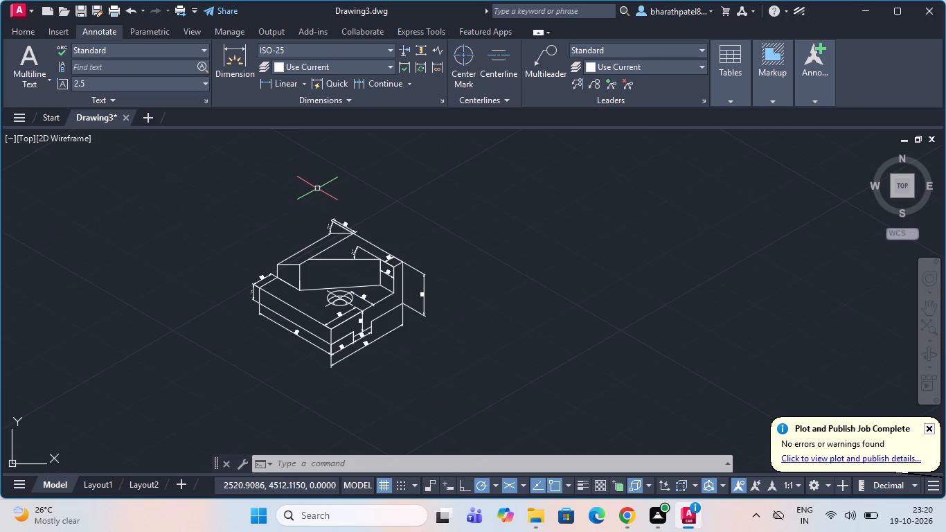
{"action": "scroll", "coordinate": [305, 311], "scroll_direction": "up", "scroll_amount": 3}
{"action": "scroll", "coordinate": [331, 281], "scroll_direction": "down", "scroll_amount": 2}
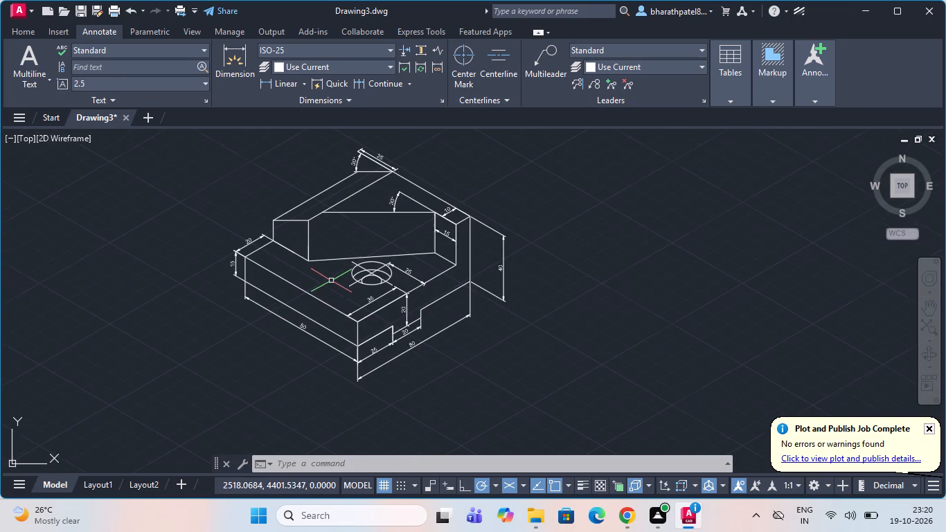
{"action": "scroll", "coordinate": [321, 271], "scroll_direction": "up", "scroll_amount": 1}
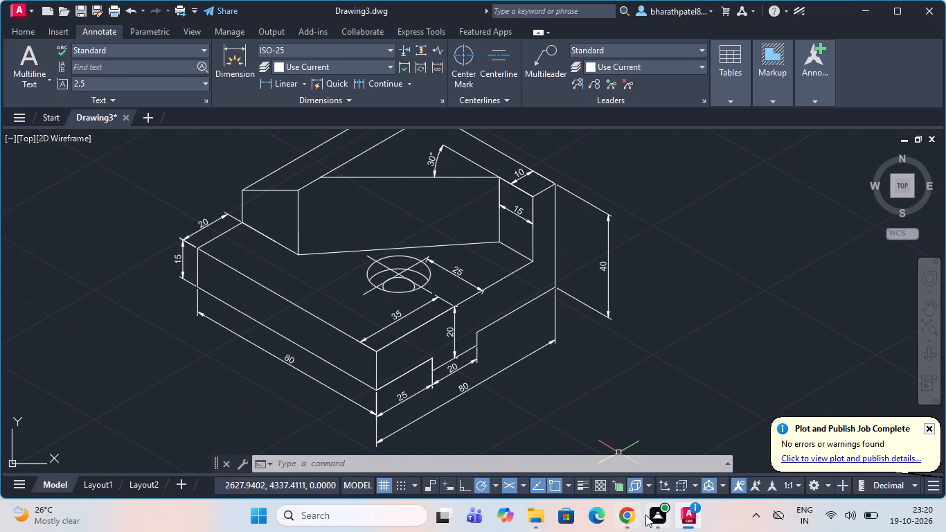
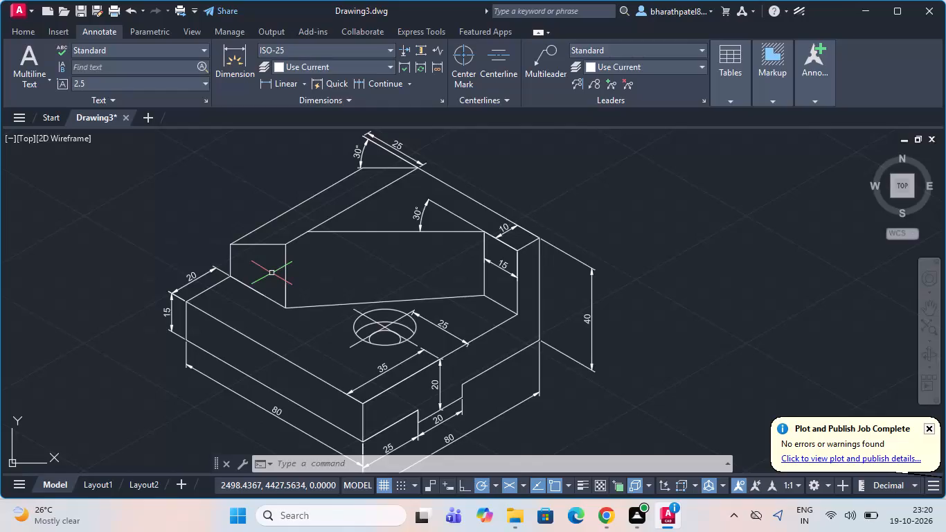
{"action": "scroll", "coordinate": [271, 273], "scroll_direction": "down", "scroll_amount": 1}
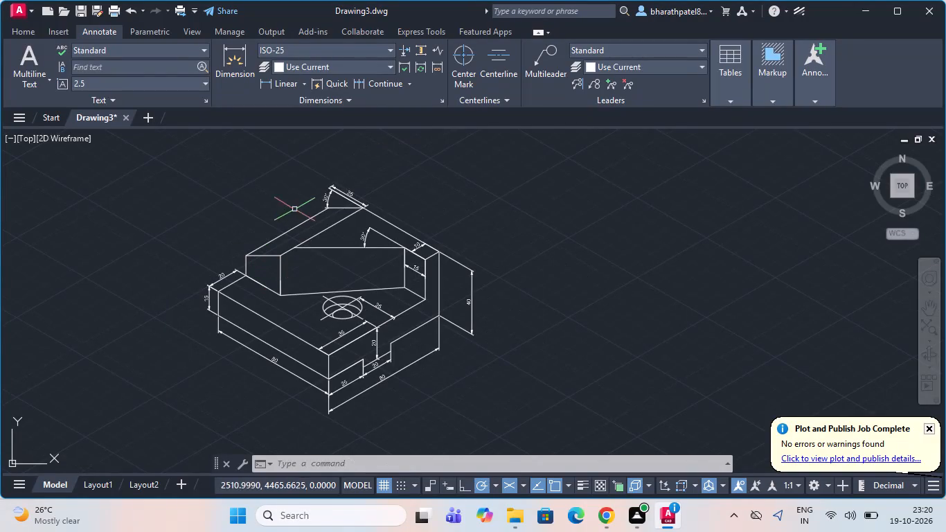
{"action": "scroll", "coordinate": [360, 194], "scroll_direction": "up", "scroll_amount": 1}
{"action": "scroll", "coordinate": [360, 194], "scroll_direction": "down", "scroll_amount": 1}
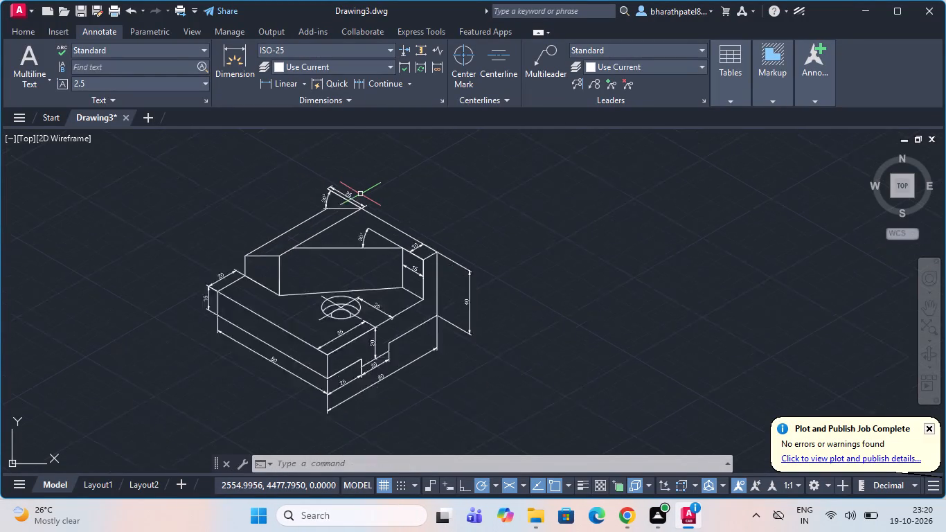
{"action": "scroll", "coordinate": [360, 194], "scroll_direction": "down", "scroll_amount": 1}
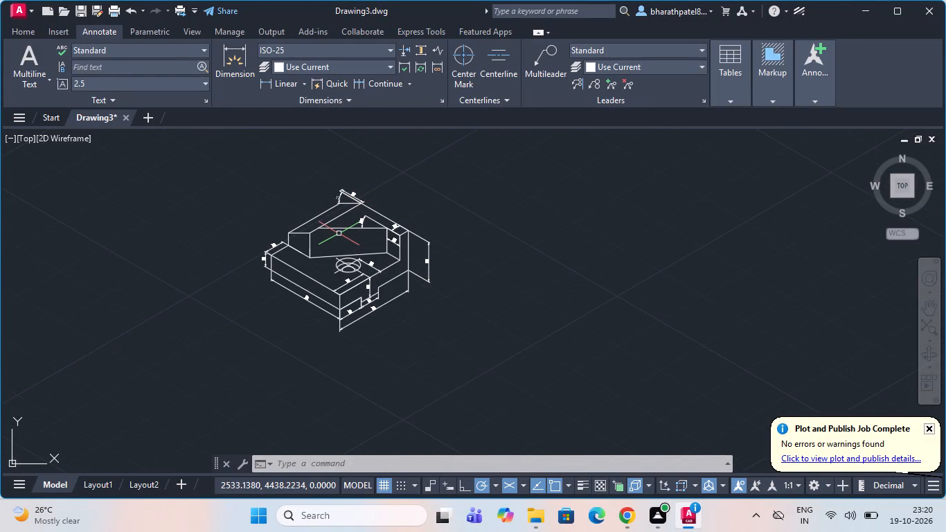
Load the ISO dash linetype ACAD_ISO02W100 from acadiso.lin into the drawing.
{"action": "scroll", "coordinate": [339, 251], "scroll_direction": "up", "scroll_amount": 3}
{"action": "scroll", "coordinate": [353, 328], "scroll_direction": "up", "scroll_amount": 1}
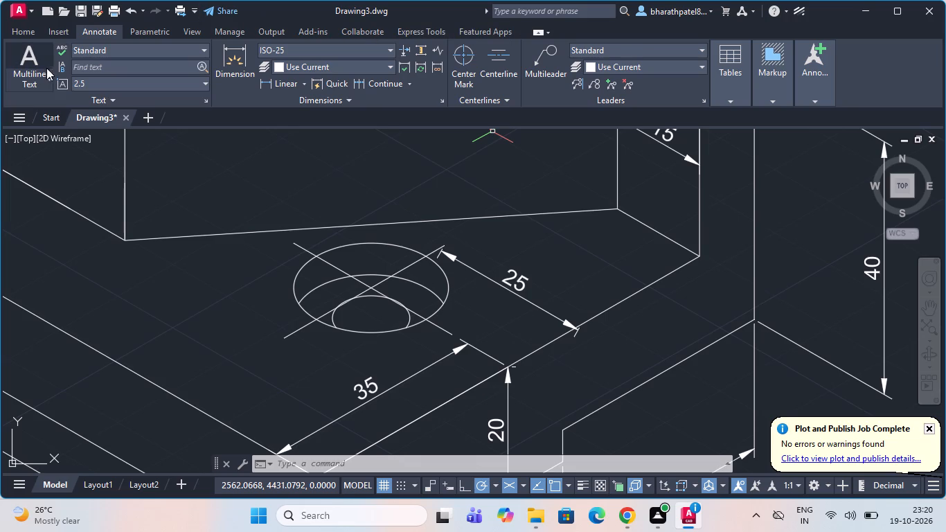
{"action": "left_click", "coordinate": [17, 30]}
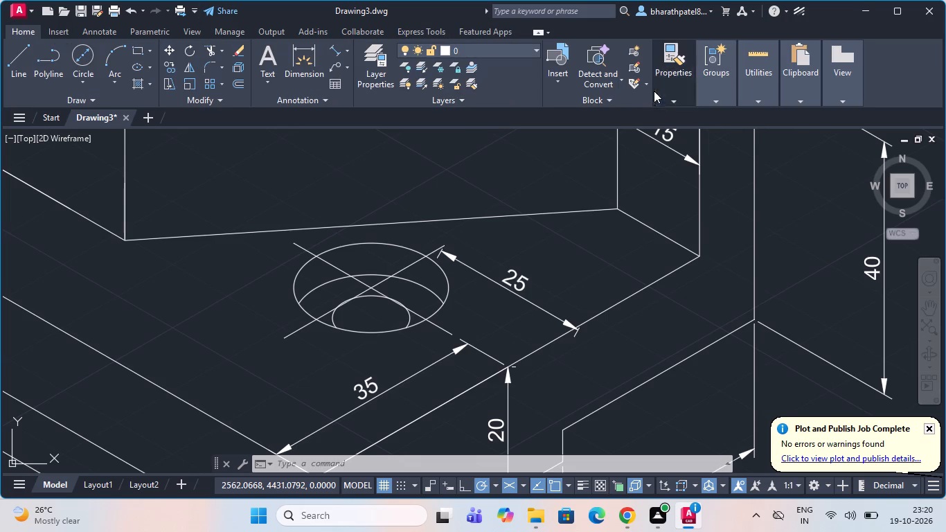
{"action": "left_click", "coordinate": [738, 148]}
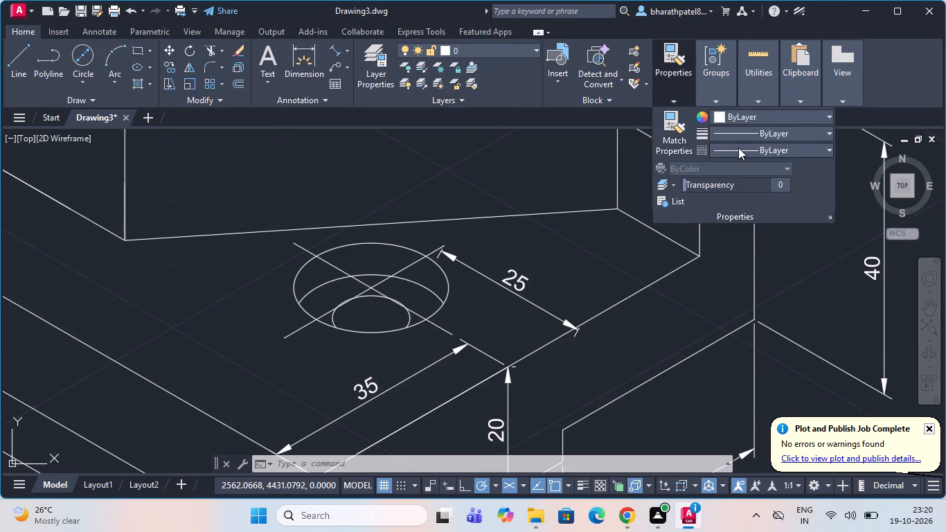
{"action": "left_click", "coordinate": [727, 214]}
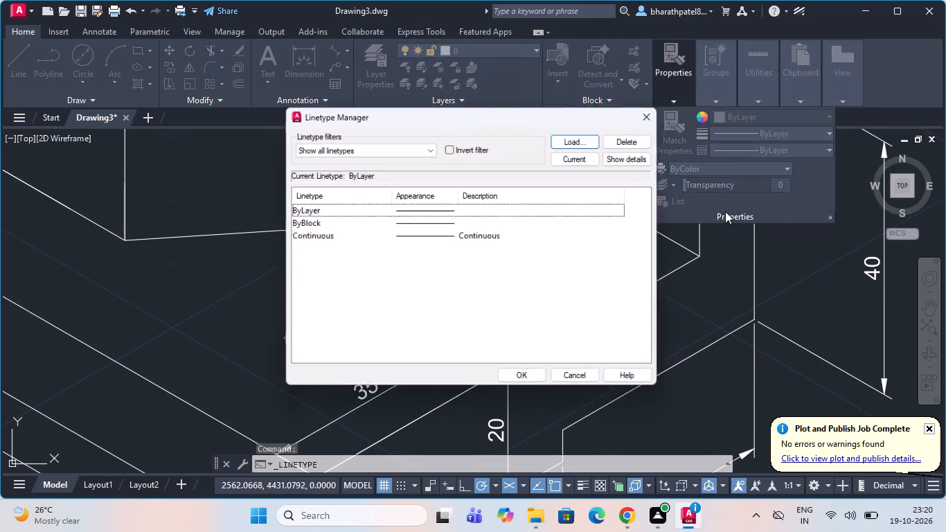
{"action": "left_click", "coordinate": [590, 131]}
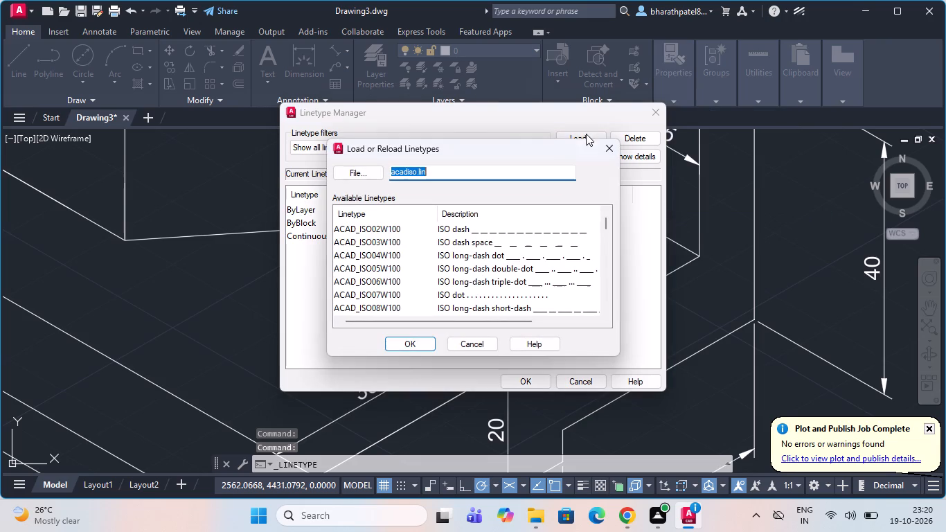
{"action": "left_click", "coordinate": [489, 233]}
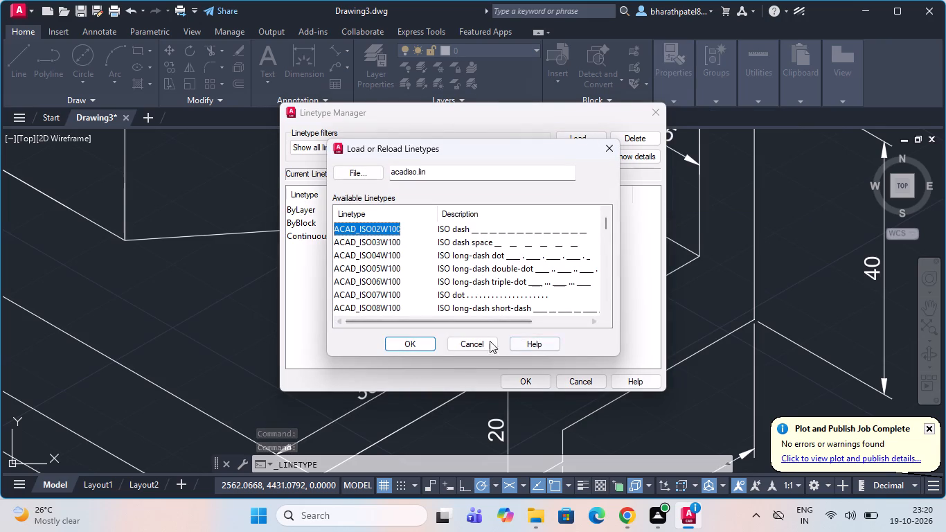
{"action": "left_click", "coordinate": [427, 342]}
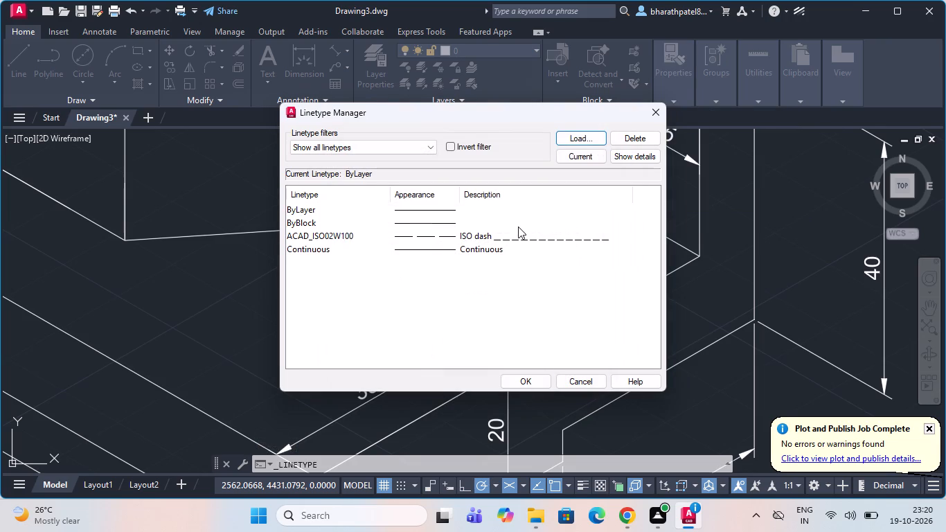
{"action": "left_click", "coordinate": [518, 234]}
{"action": "left_click", "coordinate": [519, 378]}
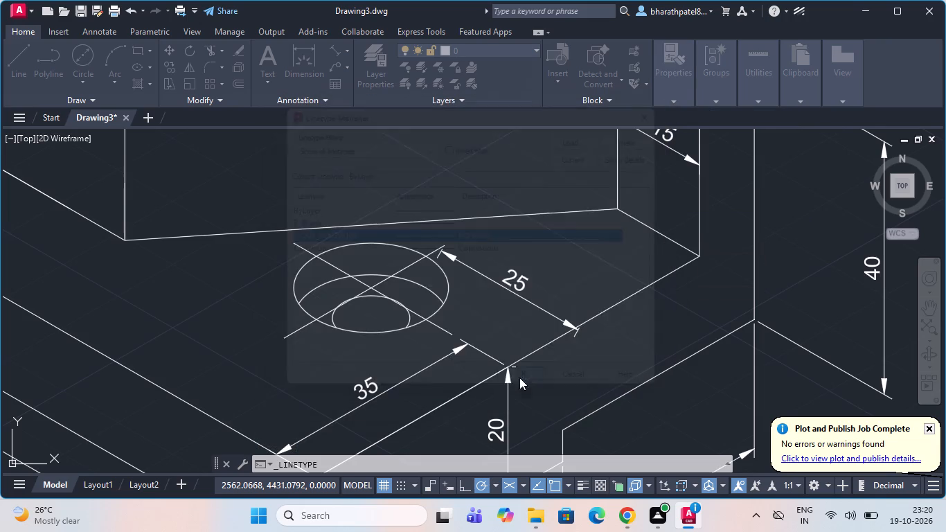
Assign the ACAD_ISO02W100 linetype to the four centre-line segments crossing the hole on the base's top face.
{"action": "left_click", "coordinate": [406, 265]}
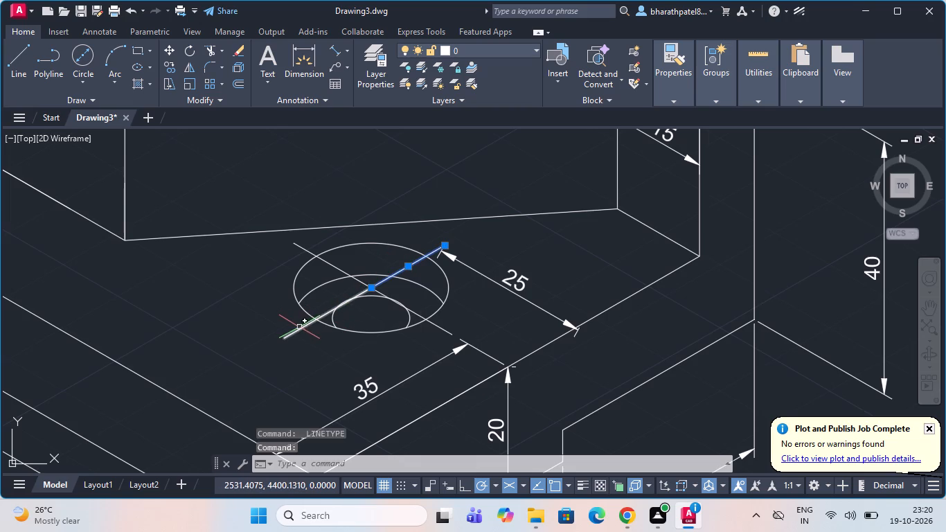
{"action": "left_click", "coordinate": [300, 327]}
{"action": "left_click", "coordinate": [305, 250]}
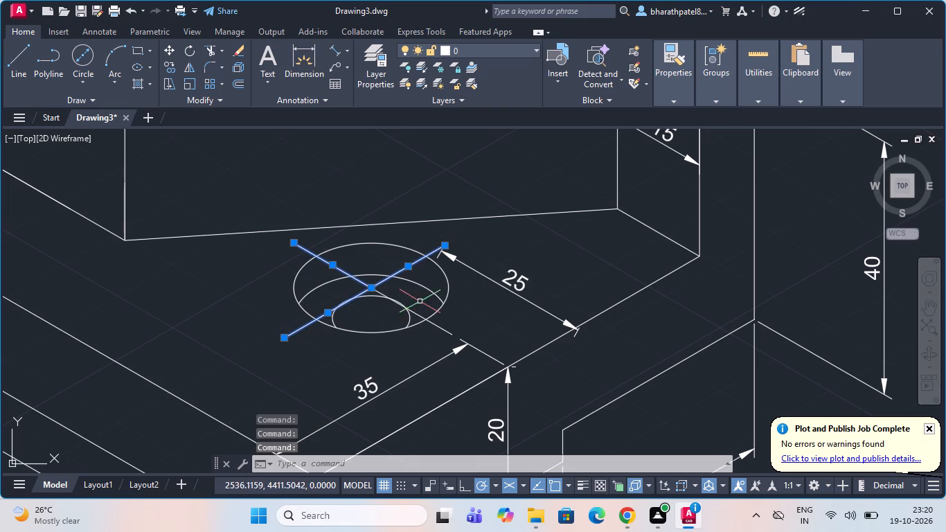
{"action": "left_click", "coordinate": [446, 328]}
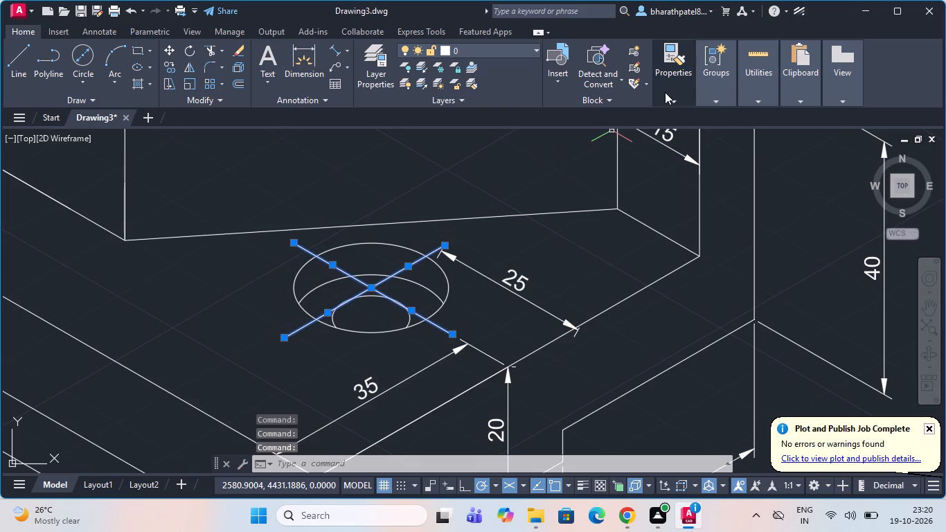
{"action": "left_click", "coordinate": [728, 151]}
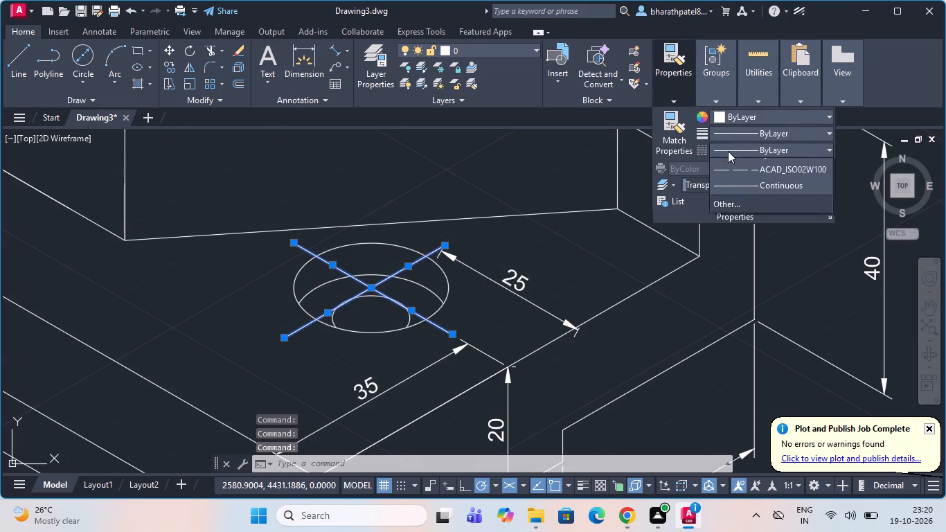
{"action": "left_click", "coordinate": [744, 196]}
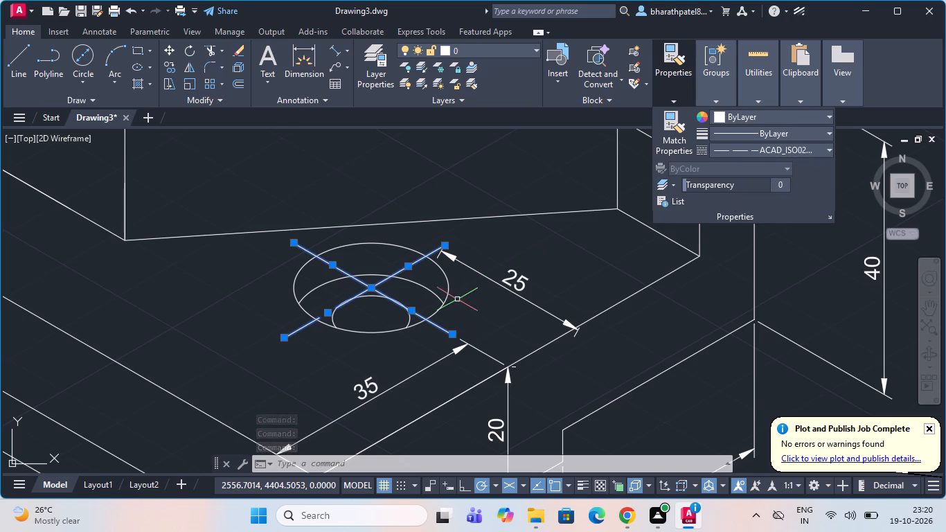
{"action": "left_click", "coordinate": [526, 245]}
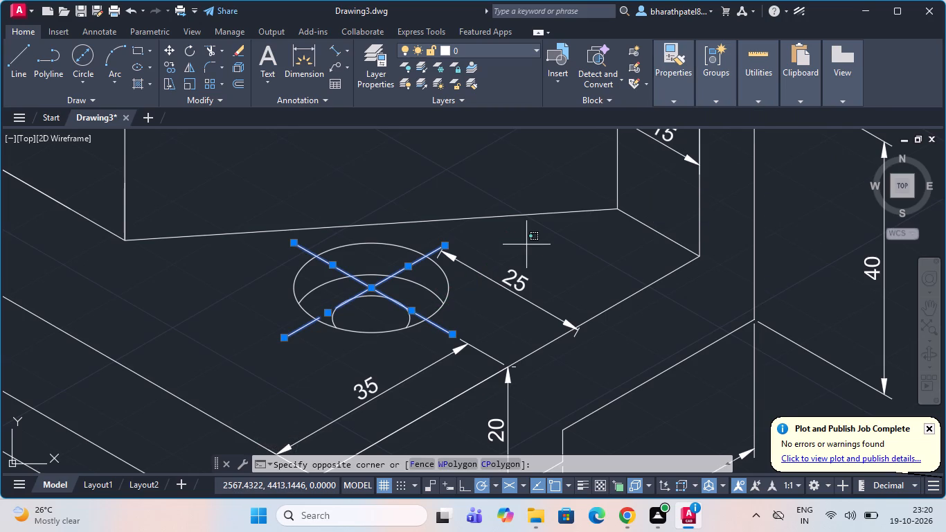
{"action": "key", "text": "Escape"}
{"action": "key", "text": "Escape"}
Examine how the hole's centre lines look in the whole isometric drawing at different magnifications.
{"action": "scroll", "coordinate": [523, 254], "scroll_direction": "down", "scroll_amount": 1}
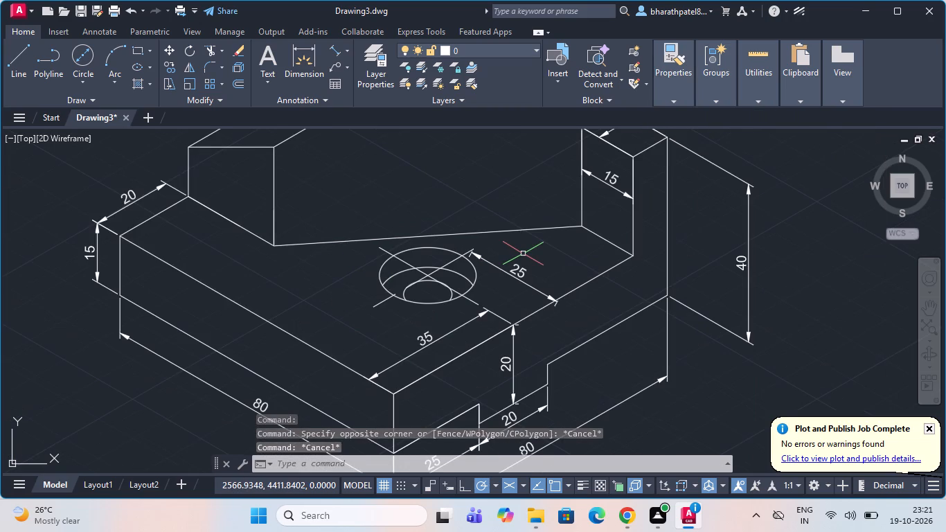
{"action": "scroll", "coordinate": [523, 249], "scroll_direction": "down", "scroll_amount": 2}
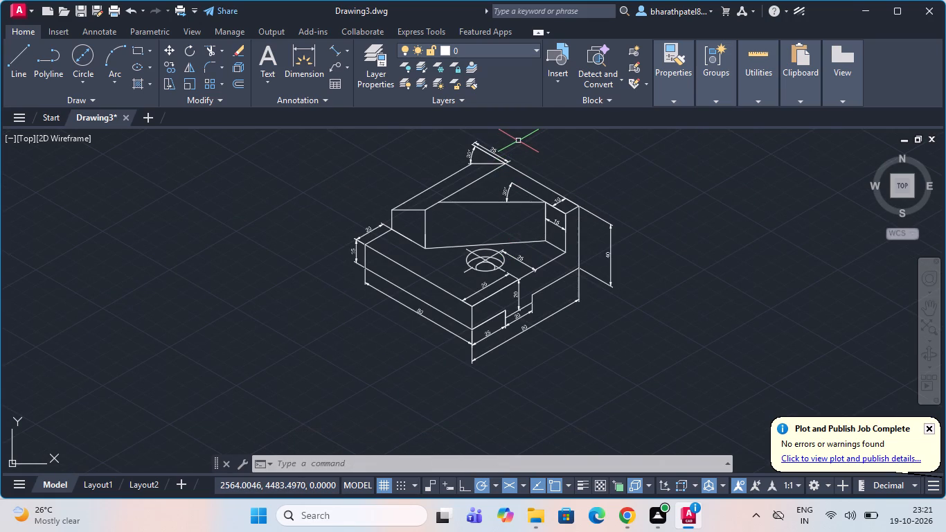
{"action": "scroll", "coordinate": [497, 227], "scroll_direction": "down", "scroll_amount": 1}
{"action": "scroll", "coordinate": [505, 184], "scroll_direction": "up", "scroll_amount": 2}
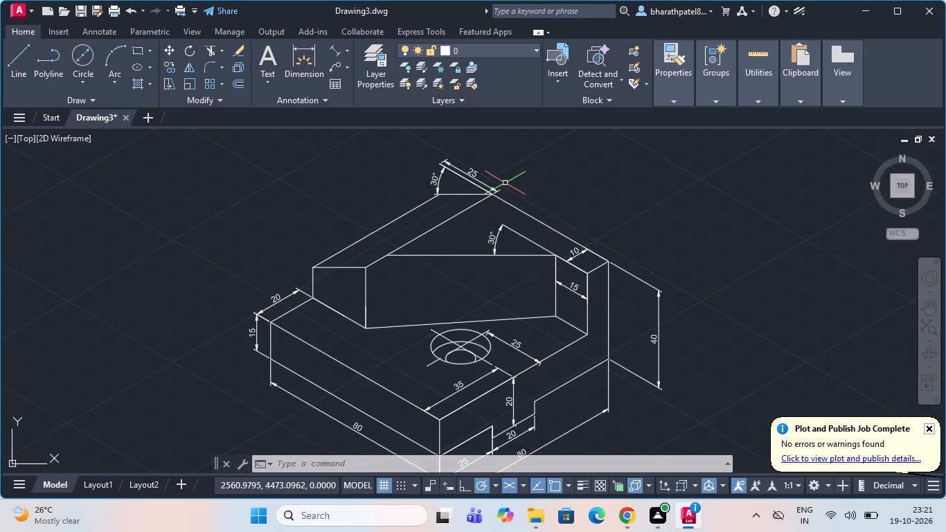
{"action": "scroll", "coordinate": [505, 183], "scroll_direction": "down", "scroll_amount": 1}
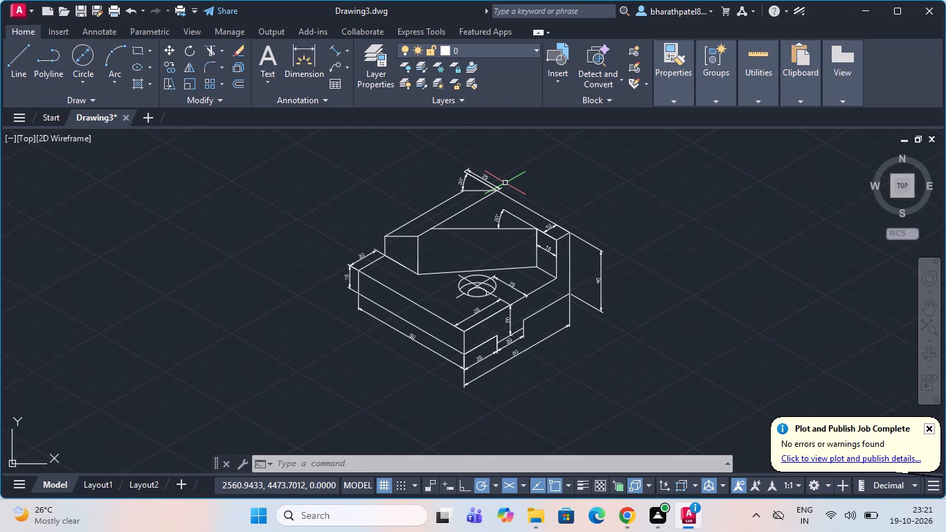
{"action": "scroll", "coordinate": [539, 254], "scroll_direction": "up", "scroll_amount": 2}
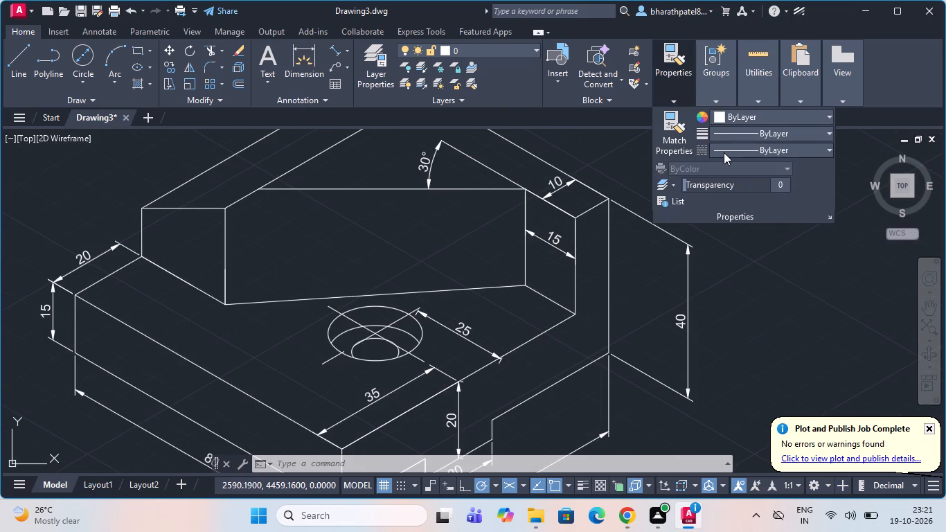
Load the HIDDEN linetype from acadiso.lin into the drawing.
{"action": "left_click", "coordinate": [724, 152]}
{"action": "left_click", "coordinate": [711, 229]}
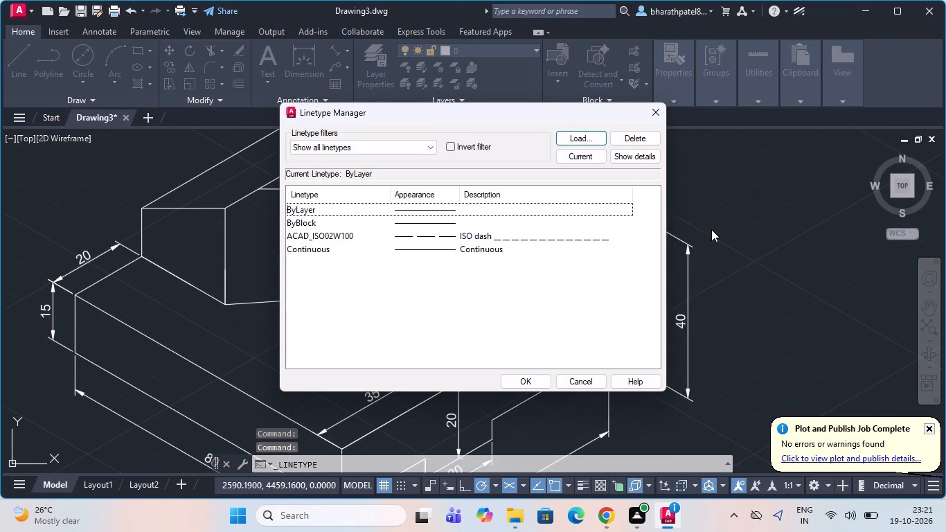
{"action": "left_click", "coordinate": [579, 145]}
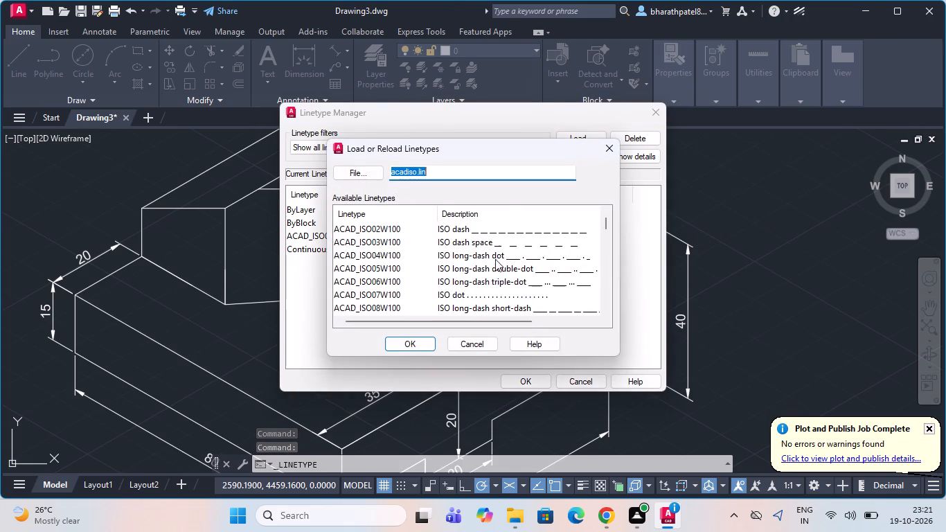
{"action": "scroll", "coordinate": [542, 257], "scroll_direction": "down", "scroll_amount": 1}
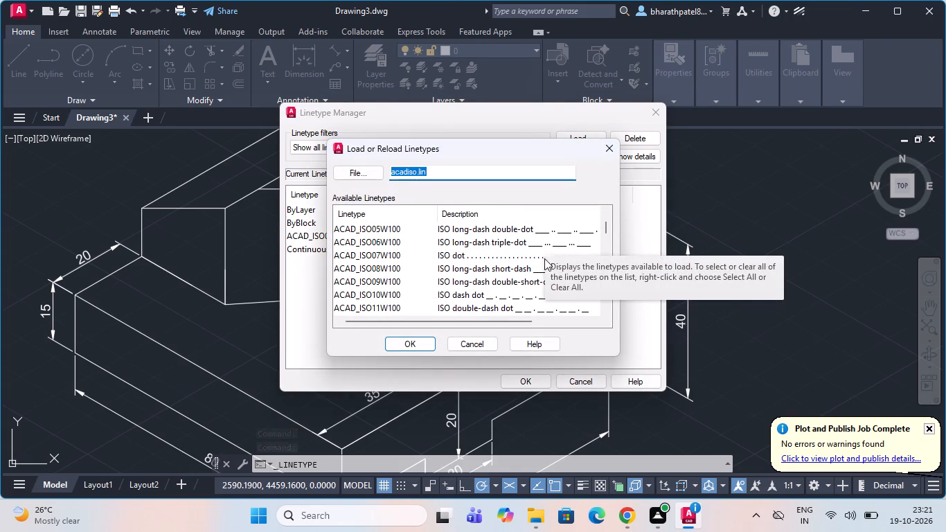
{"action": "scroll", "coordinate": [527, 255], "scroll_direction": "down", "scroll_amount": 1}
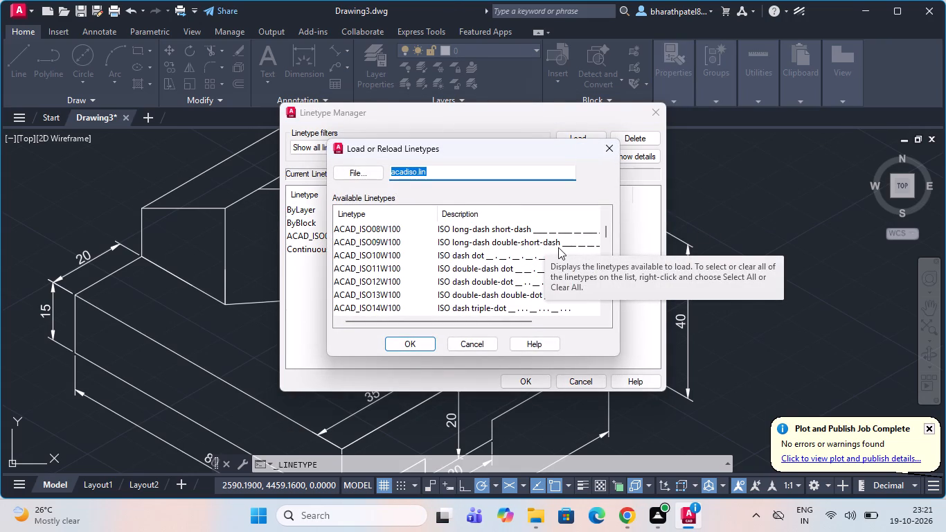
{"action": "scroll", "coordinate": [559, 230], "scroll_direction": "down", "scroll_amount": 1}
{"action": "scroll", "coordinate": [506, 277], "scroll_direction": "down", "scroll_amount": 1}
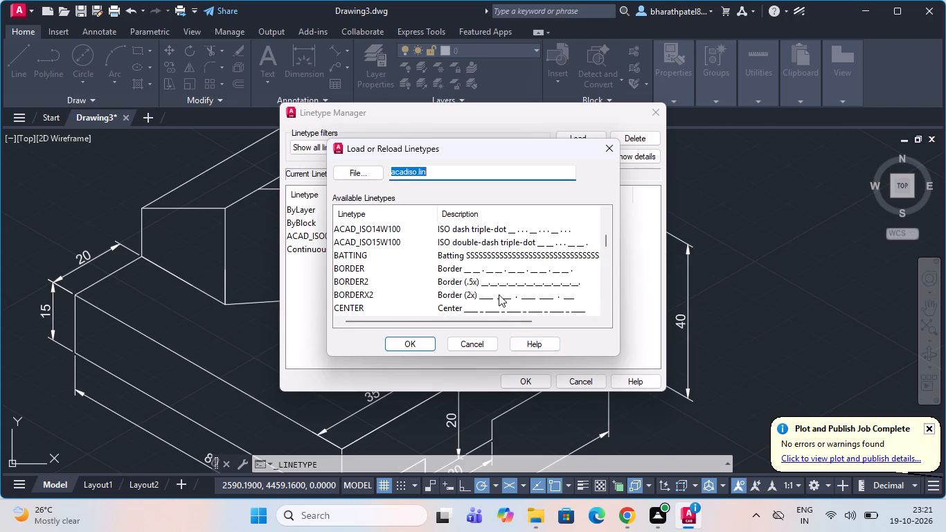
{"action": "scroll", "coordinate": [500, 294], "scroll_direction": "down", "scroll_amount": 1}
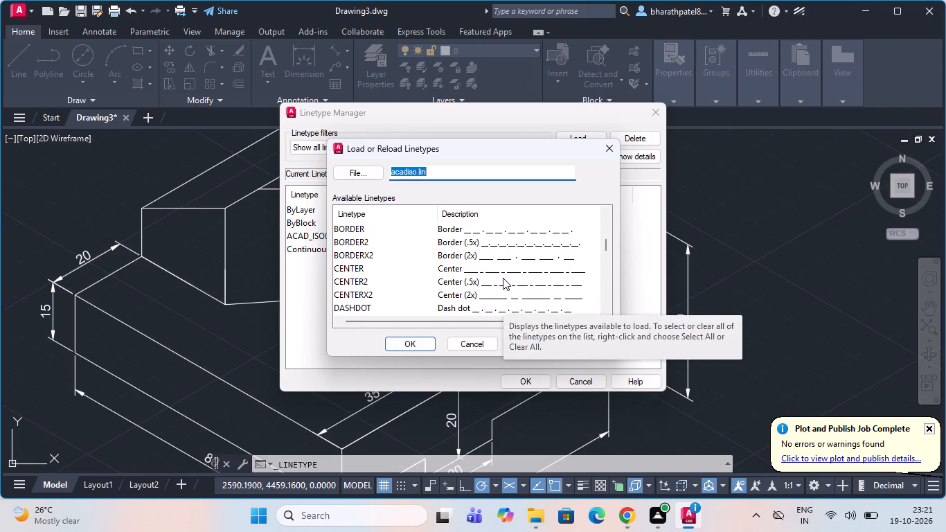
{"action": "scroll", "coordinate": [502, 287], "scroll_direction": "down", "scroll_amount": 4}
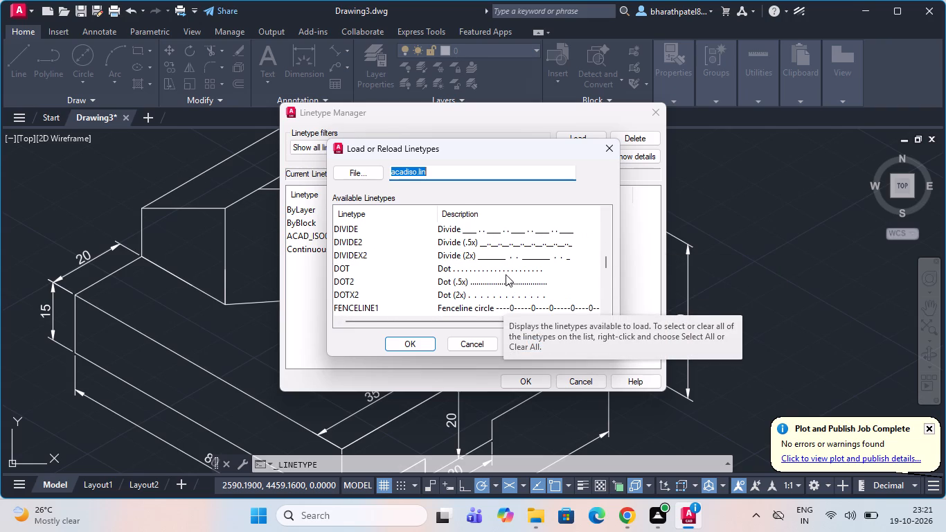
{"action": "scroll", "coordinate": [506, 273], "scroll_direction": "up", "scroll_amount": 1}
{"action": "scroll", "coordinate": [506, 273], "scroll_direction": "down", "scroll_amount": 3}
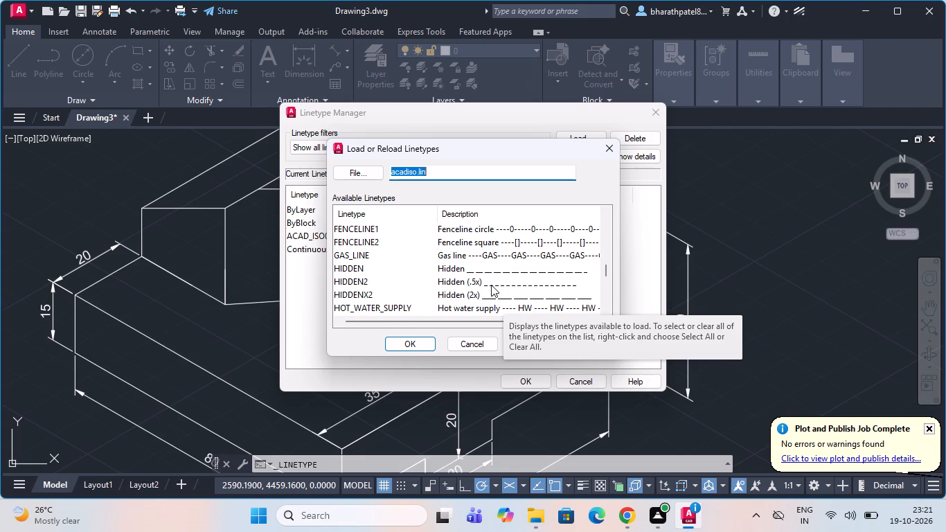
{"action": "left_click", "coordinate": [483, 272]}
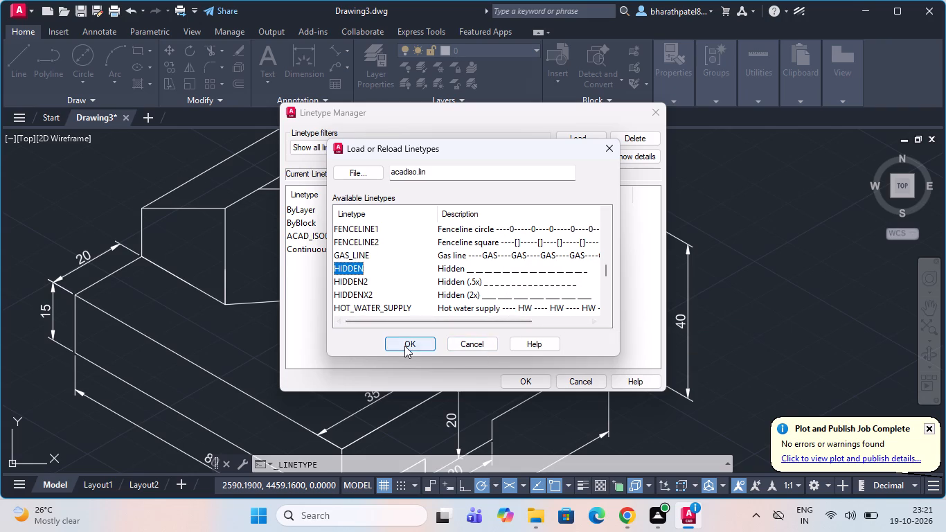
{"action": "left_click", "coordinate": [404, 346]}
{"action": "left_click", "coordinate": [530, 378]}
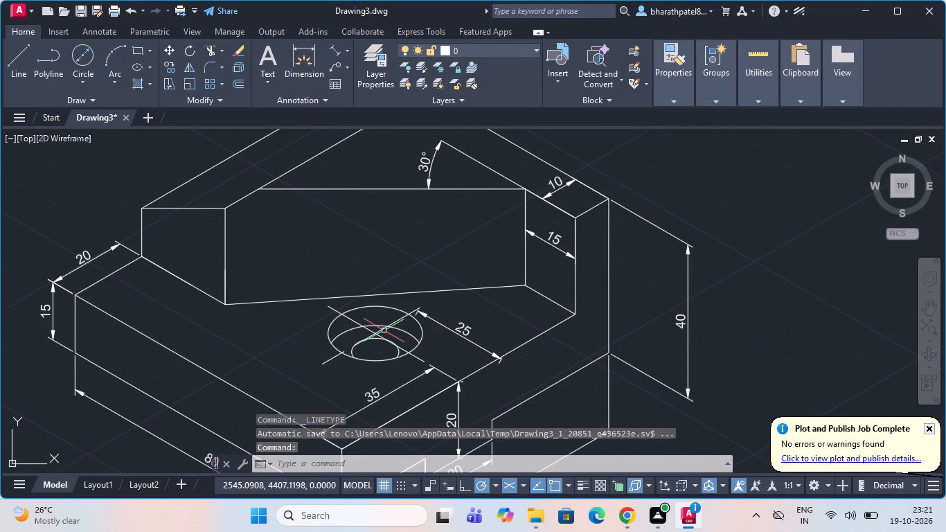
Assign the HIDDEN linetype to the four centre-line segments crossing the hole on the base's top face.
{"action": "left_click", "coordinate": [384, 330]}
{"action": "left_click", "coordinate": [371, 328]}
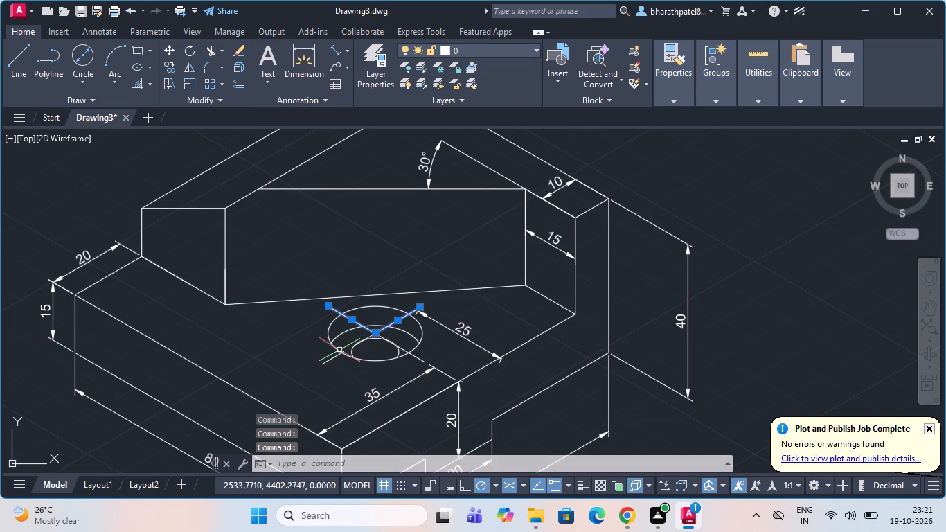
{"action": "left_click", "coordinate": [332, 359]}
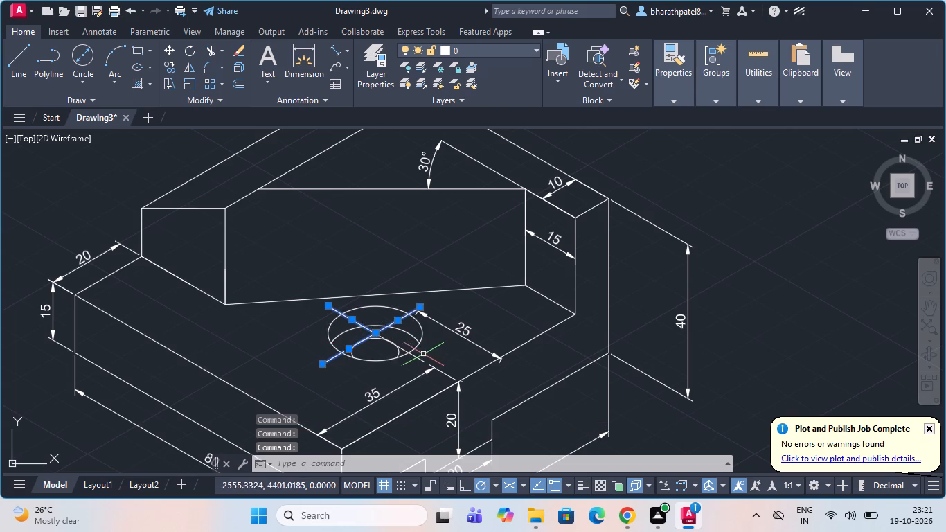
{"action": "left_click", "coordinate": [416, 359]}
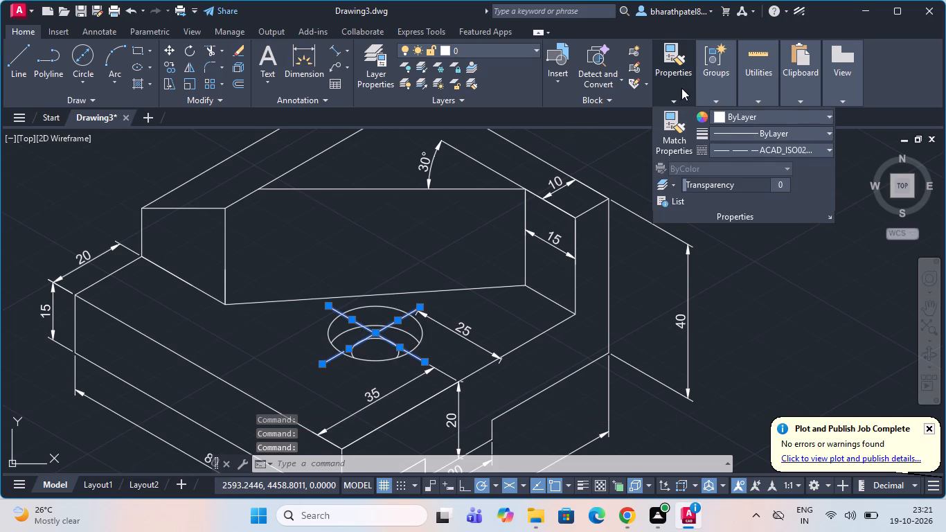
{"action": "left_click", "coordinate": [724, 148]}
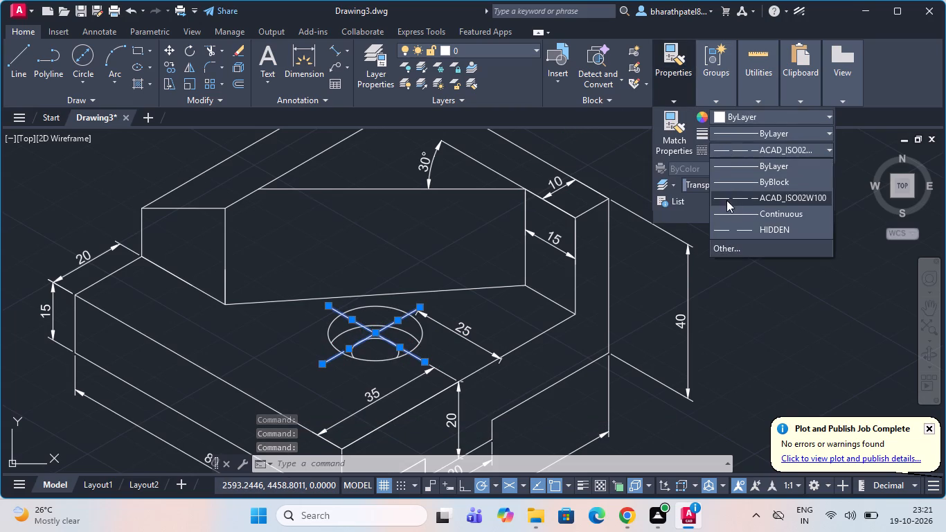
{"action": "scroll", "coordinate": [726, 215], "scroll_direction": "down", "scroll_amount": 2}
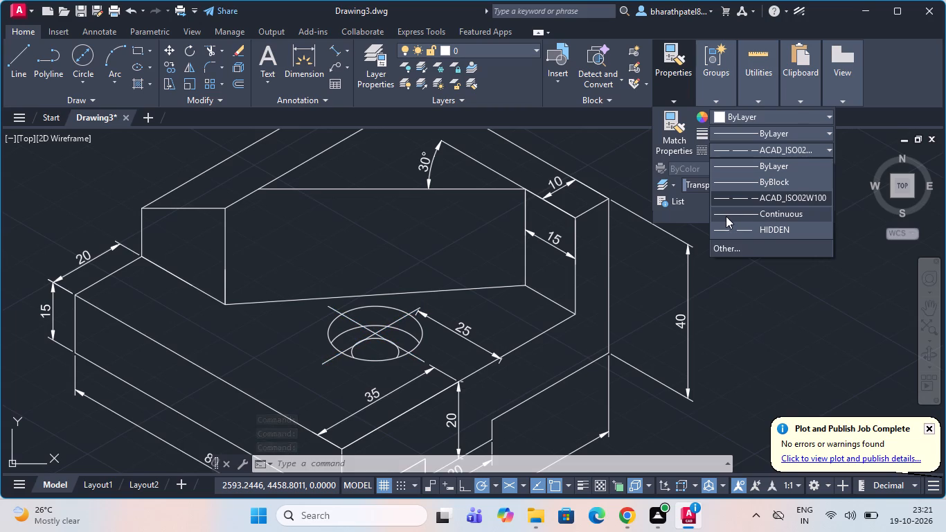
{"action": "scroll", "coordinate": [767, 221], "scroll_direction": "down", "scroll_amount": 2}
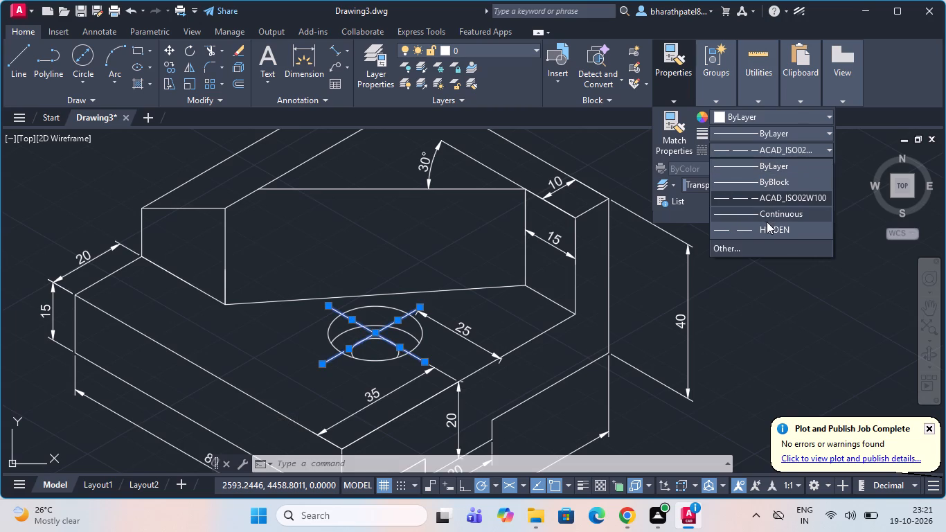
{"action": "left_click", "coordinate": [762, 235]}
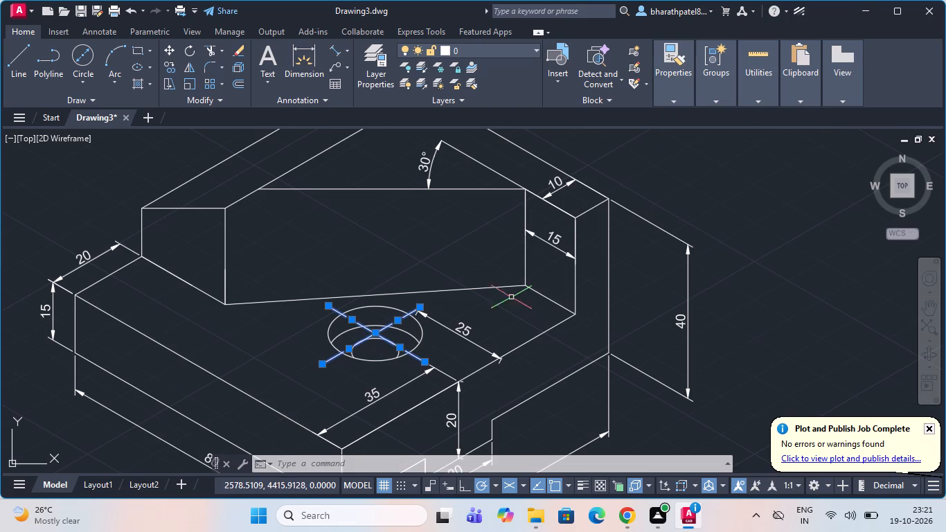
{"action": "left_click", "coordinate": [479, 323]}
{"action": "left_click", "coordinate": [479, 323]}
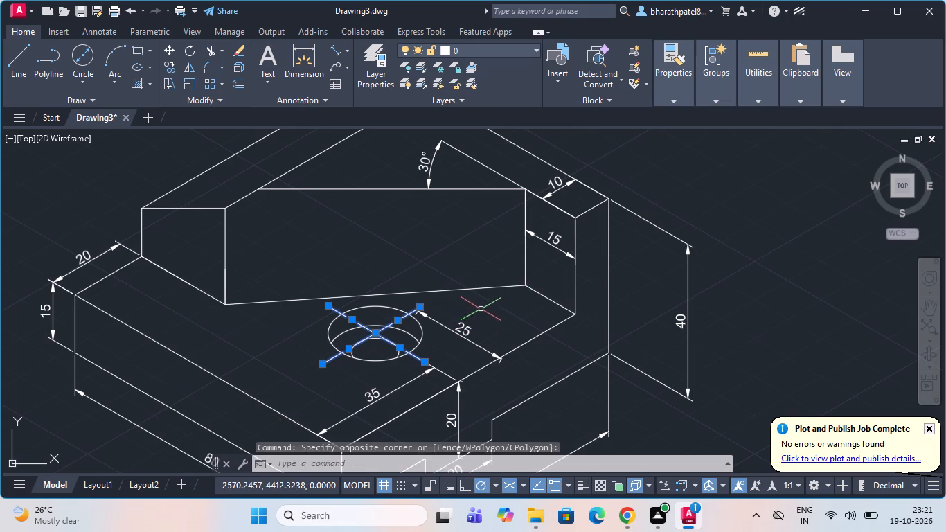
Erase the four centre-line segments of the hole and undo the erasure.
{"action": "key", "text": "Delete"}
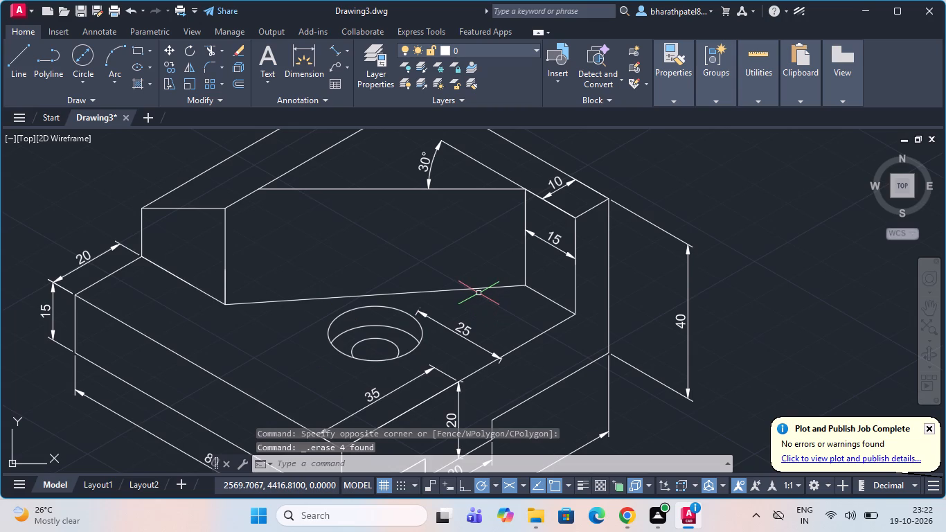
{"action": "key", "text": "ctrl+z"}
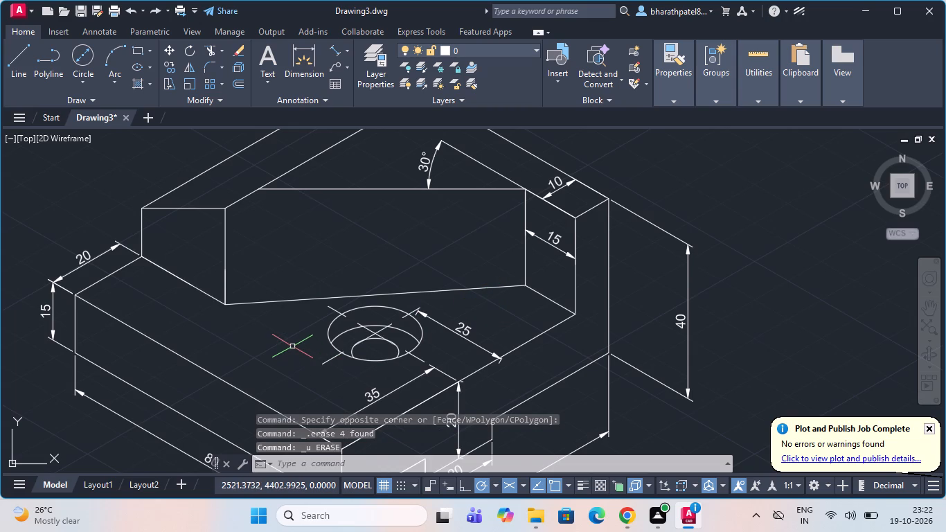
Examine how the hole's centre lines look in the whole isometric drawing at different magnifications.
{"action": "left_click", "coordinate": [292, 346]}
{"action": "key", "text": "Escape"}
{"action": "scroll", "coordinate": [298, 341], "scroll_direction": "down", "scroll_amount": 3}
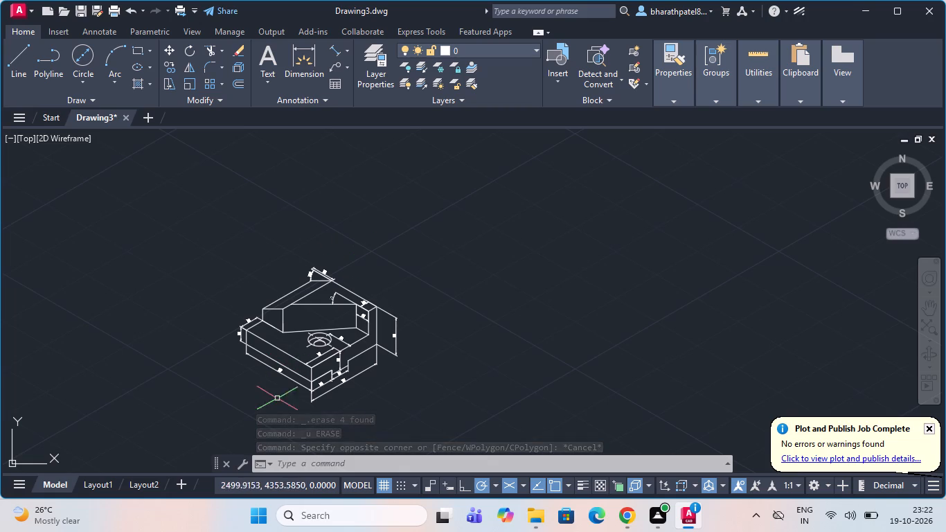
{"action": "scroll", "coordinate": [327, 303], "scroll_direction": "up", "scroll_amount": 2}
{"action": "scroll", "coordinate": [330, 300], "scroll_direction": "down", "scroll_amount": 3}
{"action": "scroll", "coordinate": [299, 351], "scroll_direction": "up", "scroll_amount": 2}
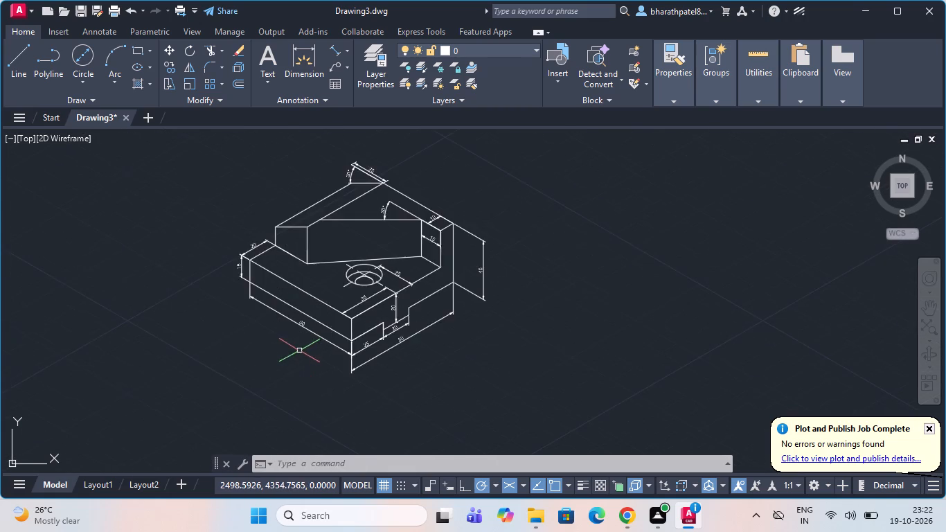
{"action": "scroll", "coordinate": [299, 349], "scroll_direction": "down", "scroll_amount": 1}
{"action": "scroll", "coordinate": [323, 254], "scroll_direction": "up", "scroll_amount": 1}
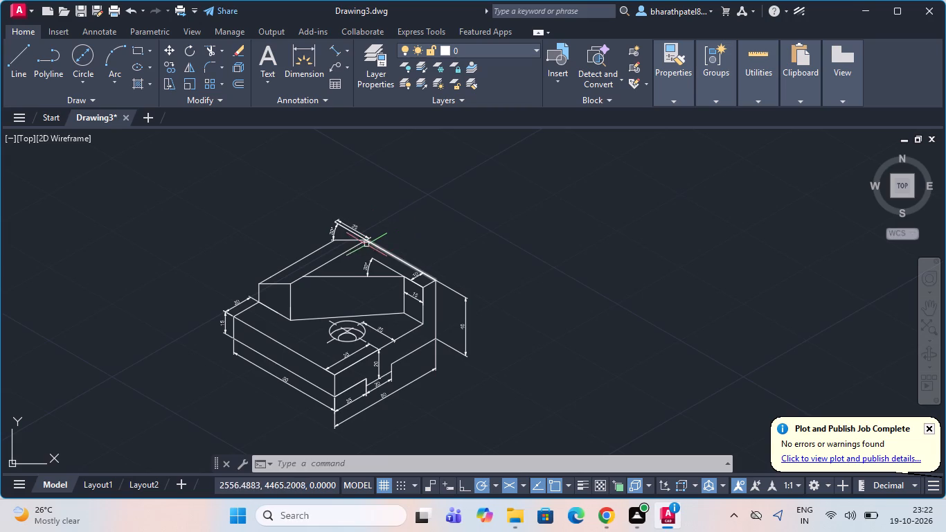
Draw a short temporary line crossing the slanted reference line of the inner 30° angle, near the block corner it starts from.
{"action": "scroll", "coordinate": [352, 227], "scroll_direction": "up", "scroll_amount": 1}
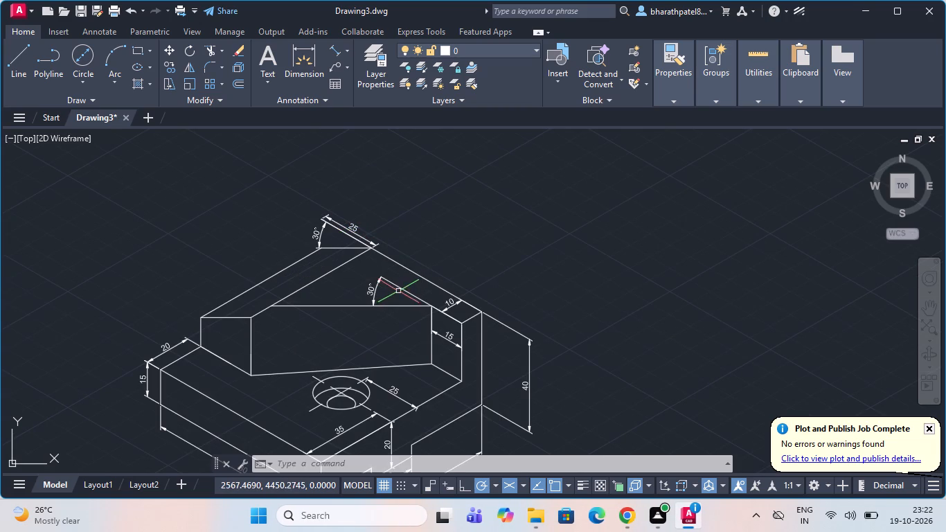
{"action": "scroll", "coordinate": [398, 288], "scroll_direction": "up", "scroll_amount": 4}
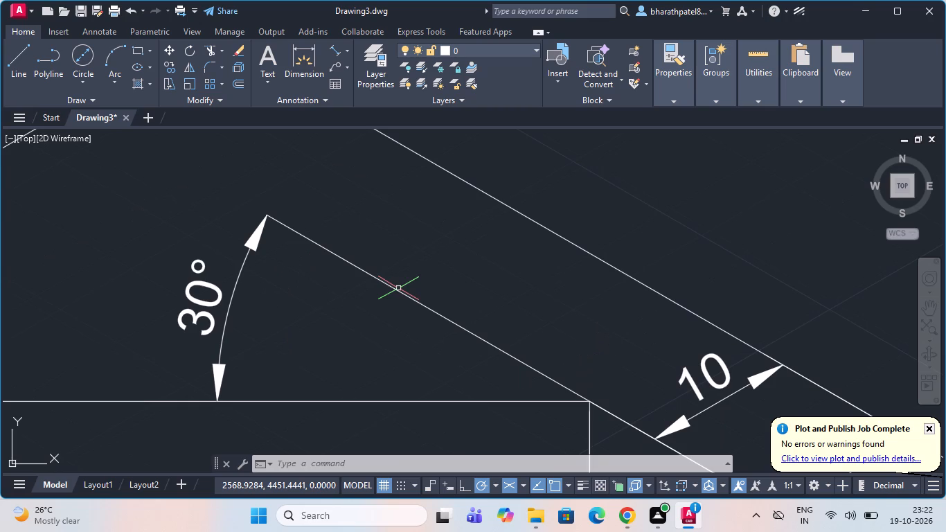
{"action": "left_click", "coordinate": [19, 56]}
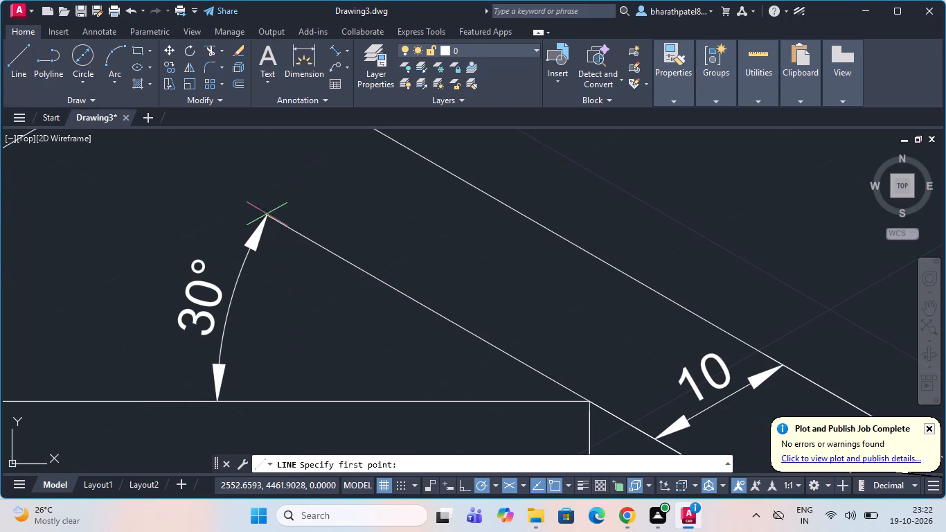
{"action": "scroll", "coordinate": [478, 371], "scroll_direction": "up", "scroll_amount": 2}
{"action": "left_click_drag", "start_coordinate": [476, 369], "coordinate": [496, 326]}
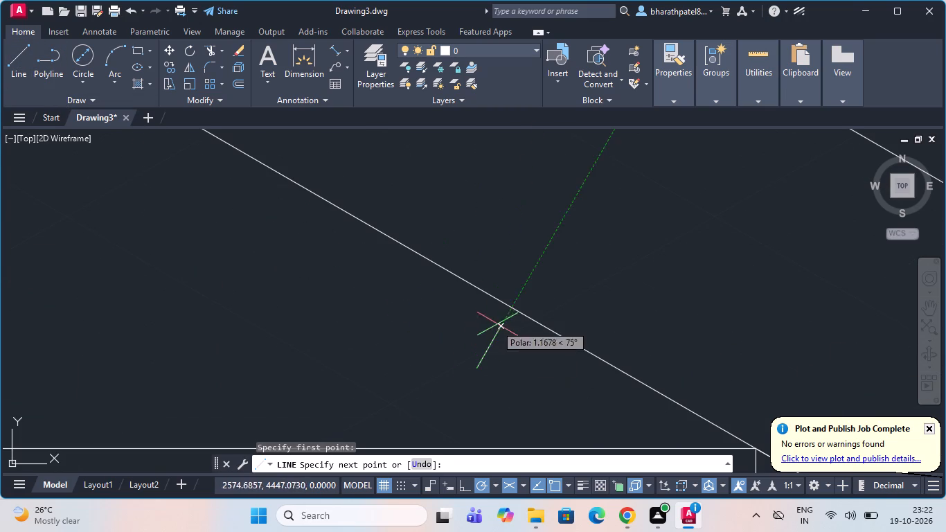
{"action": "left_click", "coordinate": [533, 282]}
{"action": "key", "text": "Escape"}
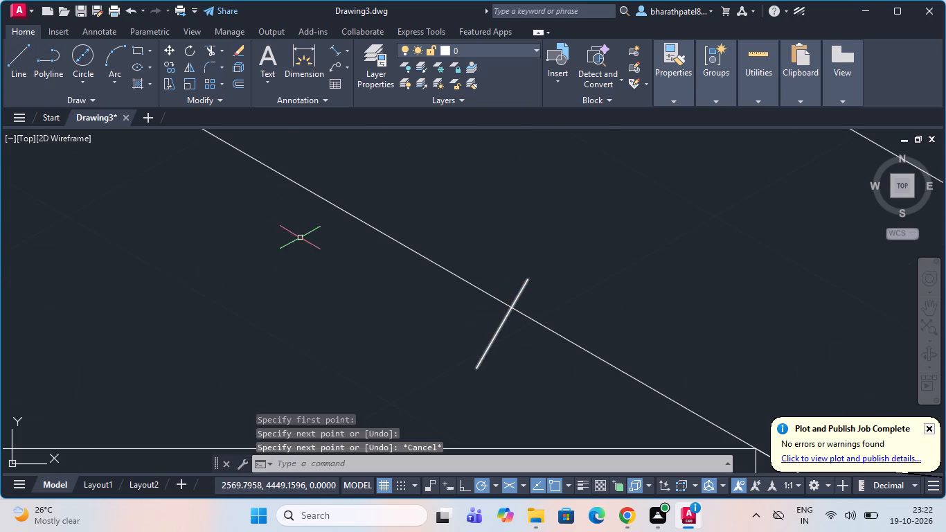
Trim off the slanted reference line's outer part beyond the temporary crossing line and remove both halves of the crossing line.
{"action": "left_click", "coordinate": [210, 52]}
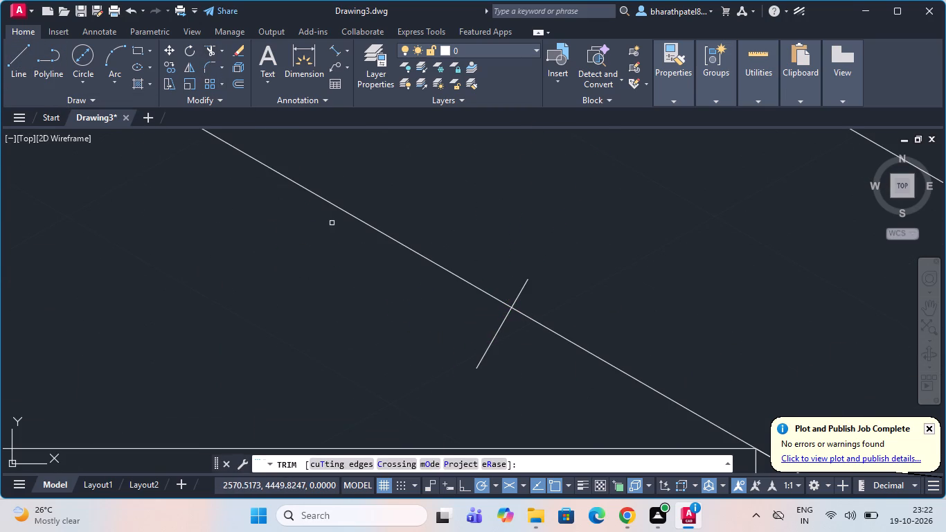
{"action": "left_click", "coordinate": [337, 209]}
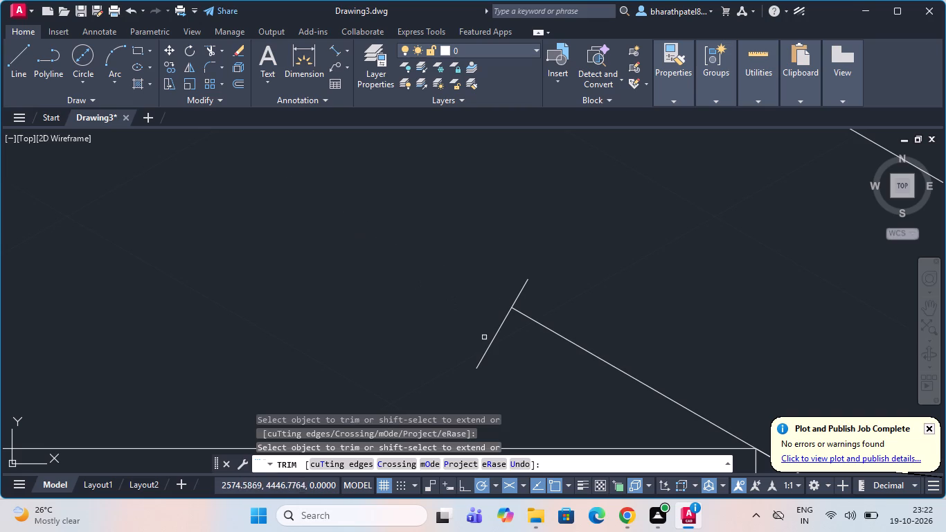
{"action": "left_click_drag", "start_coordinate": [490, 342], "coordinate": [488, 328]}
{"action": "left_click", "coordinate": [522, 292]}
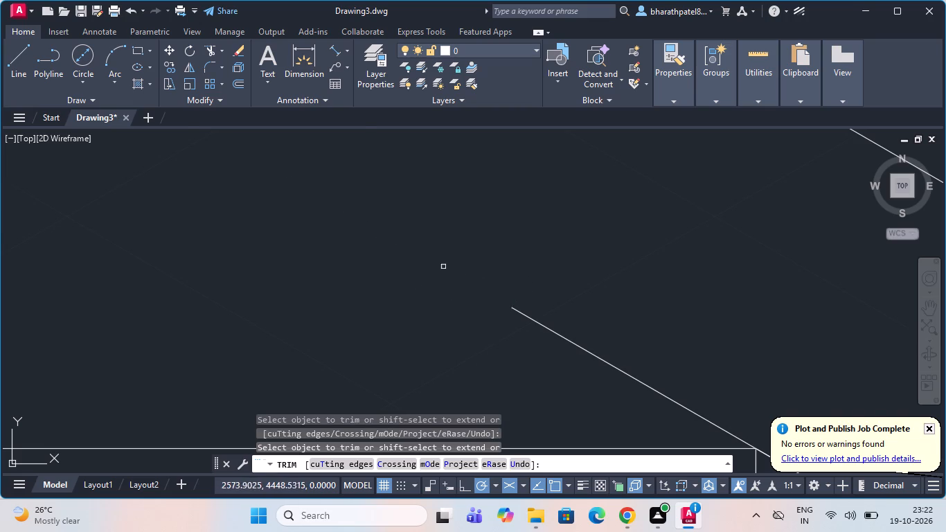
Add an angular dimension between the horizontal top edge and the shortened slanted reference line, placing its arc just inside the existing 30° dimension.
{"action": "scroll", "coordinate": [429, 261], "scroll_direction": "down", "scroll_amount": 3}
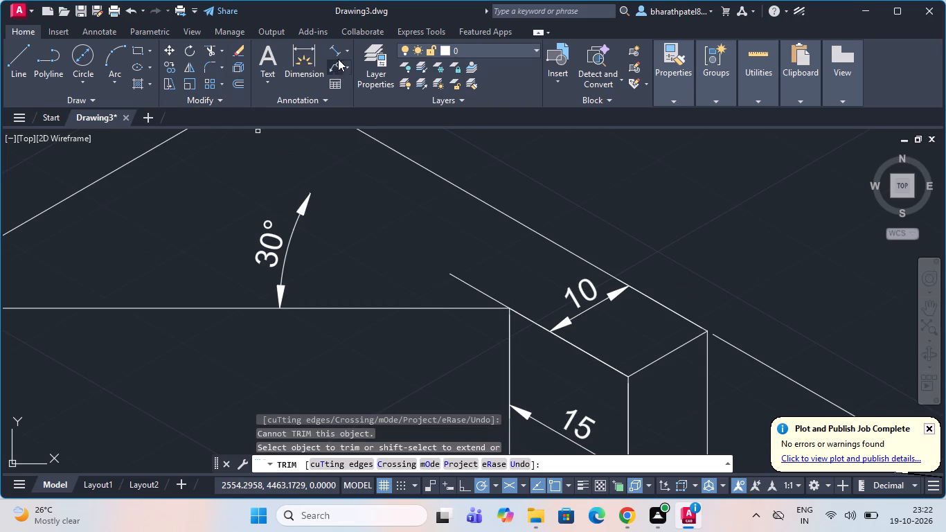
{"action": "left_click", "coordinate": [346, 50]}
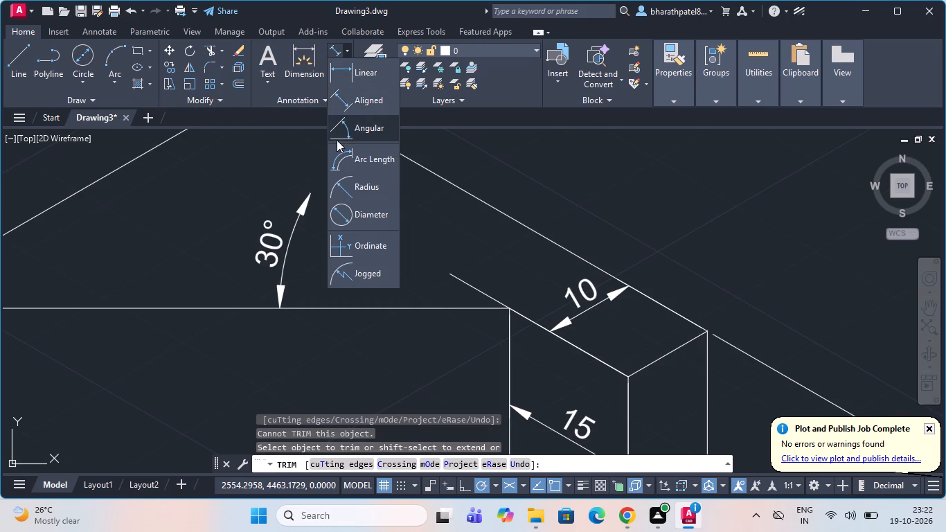
{"action": "left_click", "coordinate": [337, 131]}
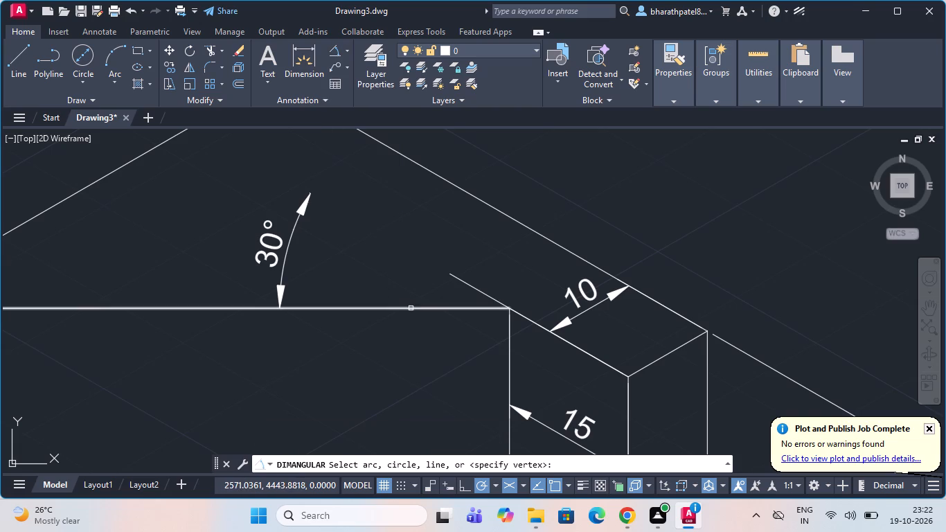
{"action": "left_click", "coordinate": [411, 310]}
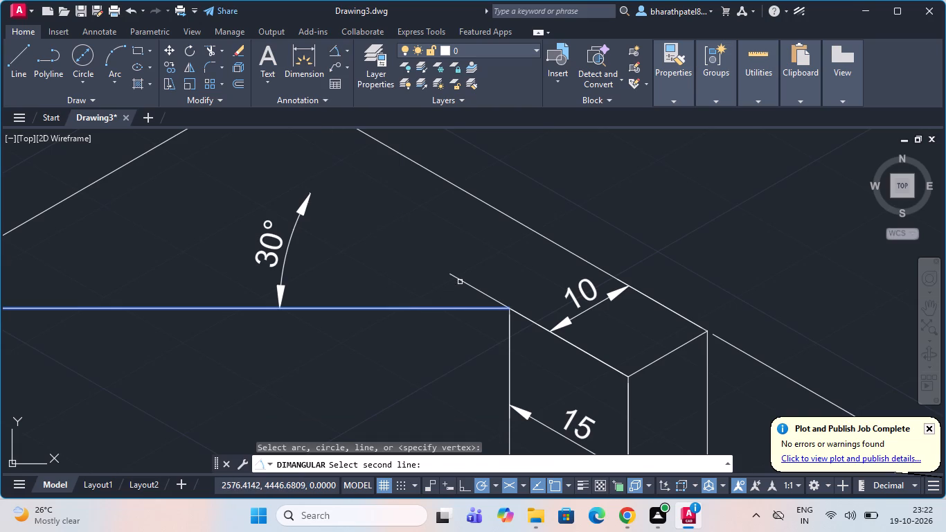
{"action": "left_click", "coordinate": [461, 279]}
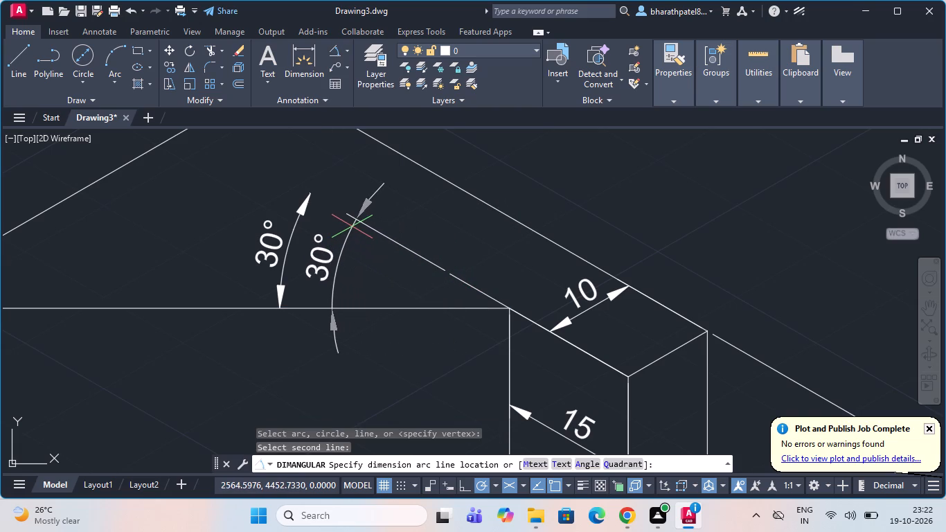
{"action": "left_click", "coordinate": [352, 227]}
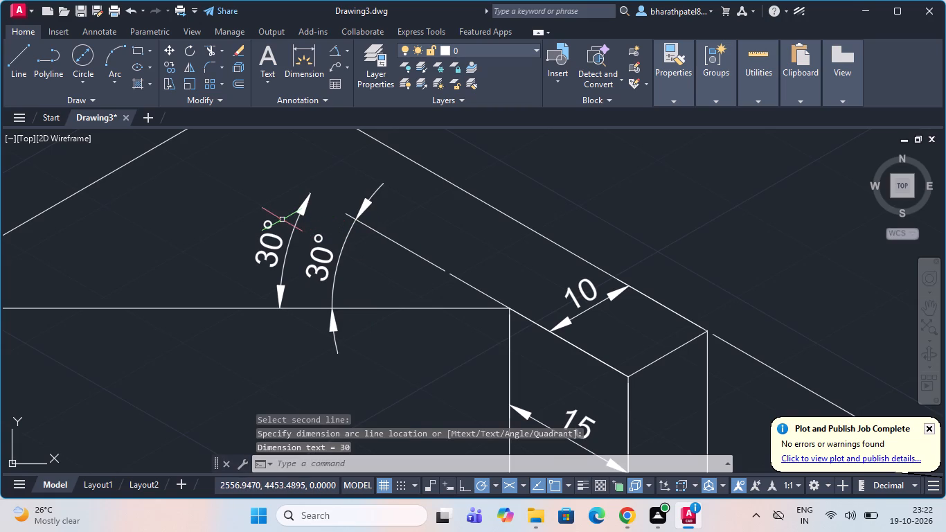
Delete the old outer 30° angular dimension beside the new one.
{"action": "left_click", "coordinate": [294, 232]}
{"action": "key", "text": "Delete"}
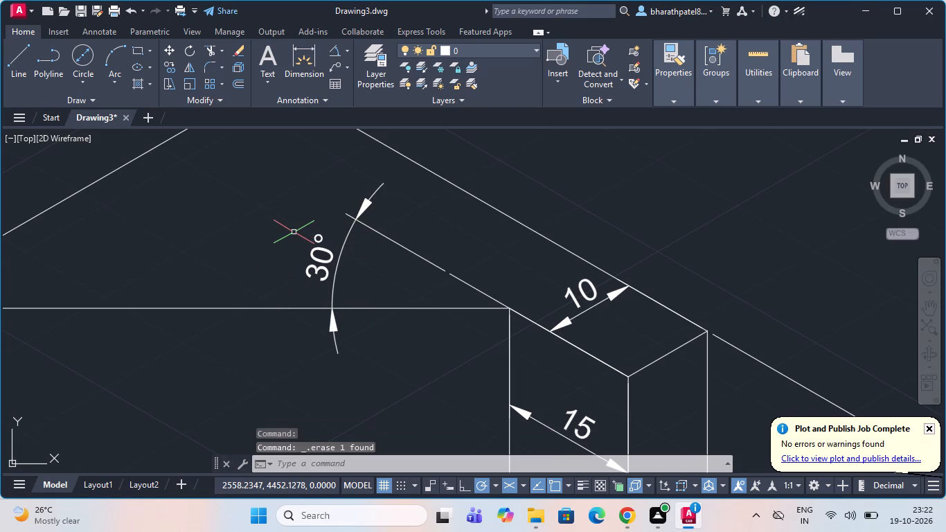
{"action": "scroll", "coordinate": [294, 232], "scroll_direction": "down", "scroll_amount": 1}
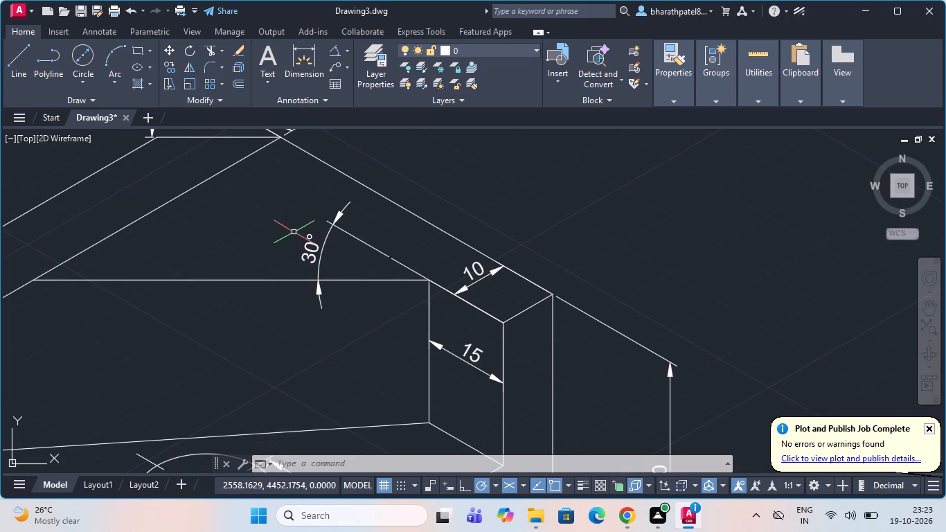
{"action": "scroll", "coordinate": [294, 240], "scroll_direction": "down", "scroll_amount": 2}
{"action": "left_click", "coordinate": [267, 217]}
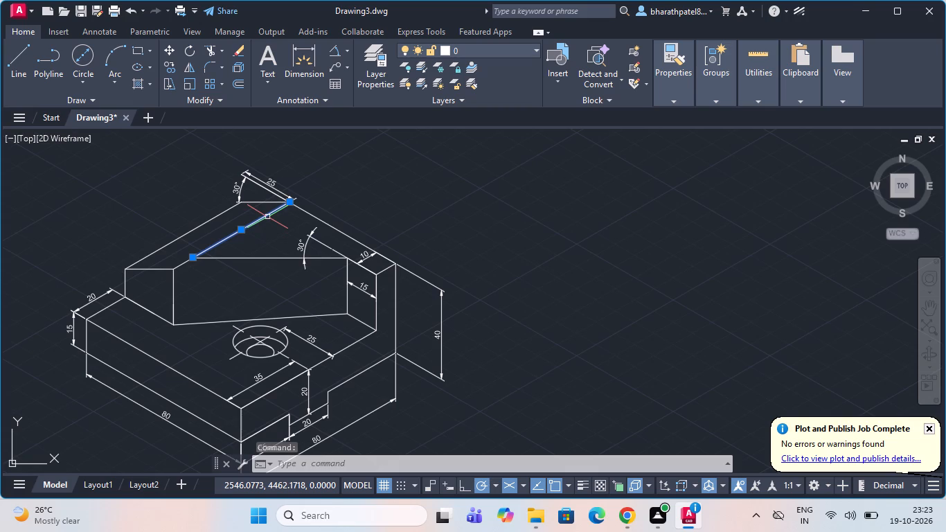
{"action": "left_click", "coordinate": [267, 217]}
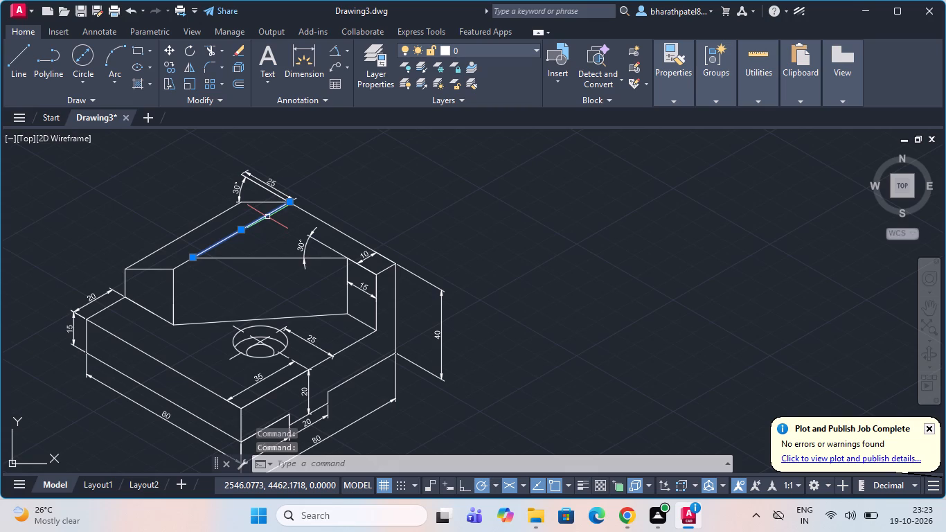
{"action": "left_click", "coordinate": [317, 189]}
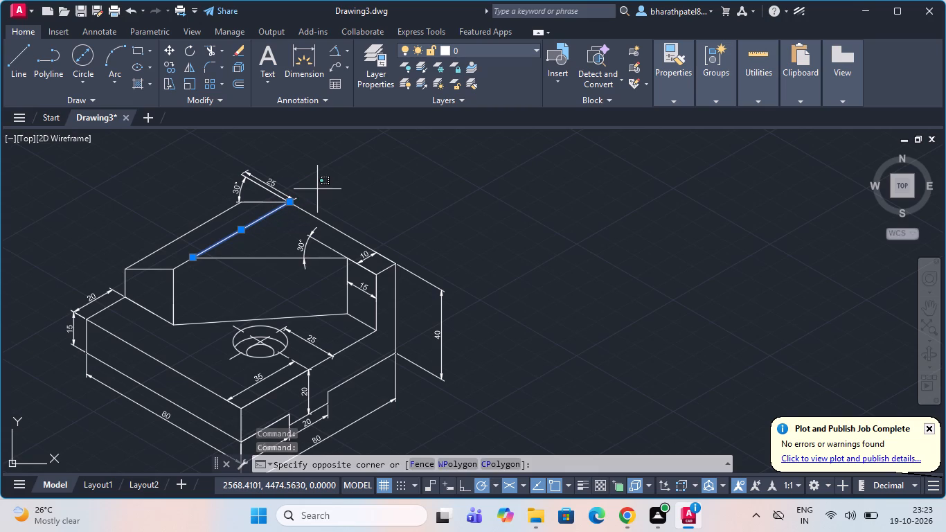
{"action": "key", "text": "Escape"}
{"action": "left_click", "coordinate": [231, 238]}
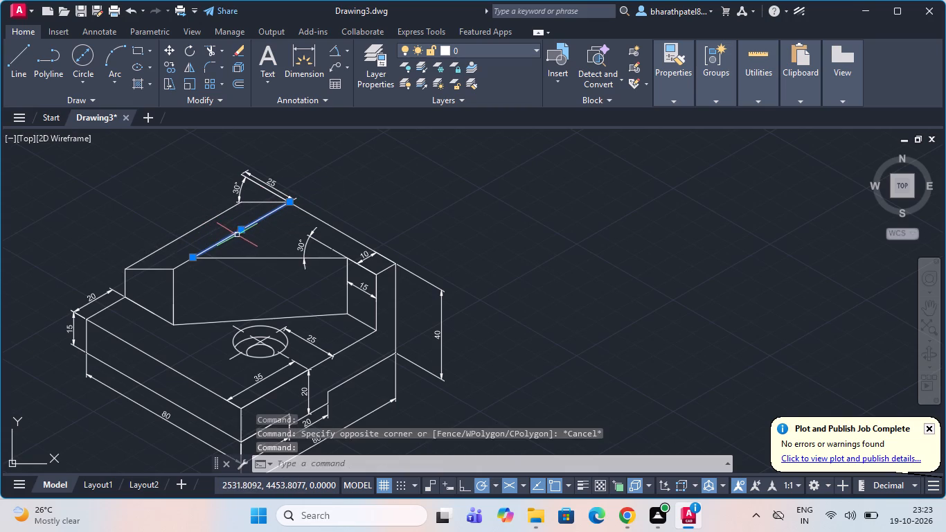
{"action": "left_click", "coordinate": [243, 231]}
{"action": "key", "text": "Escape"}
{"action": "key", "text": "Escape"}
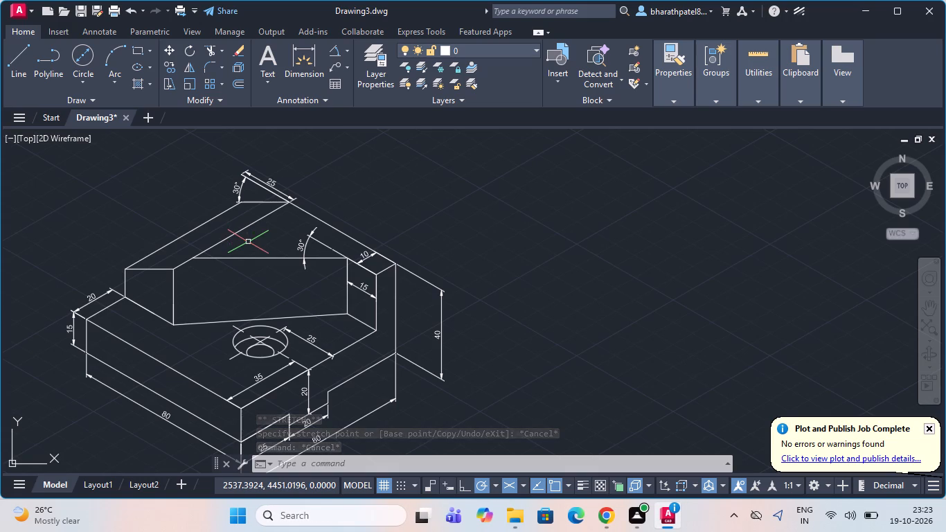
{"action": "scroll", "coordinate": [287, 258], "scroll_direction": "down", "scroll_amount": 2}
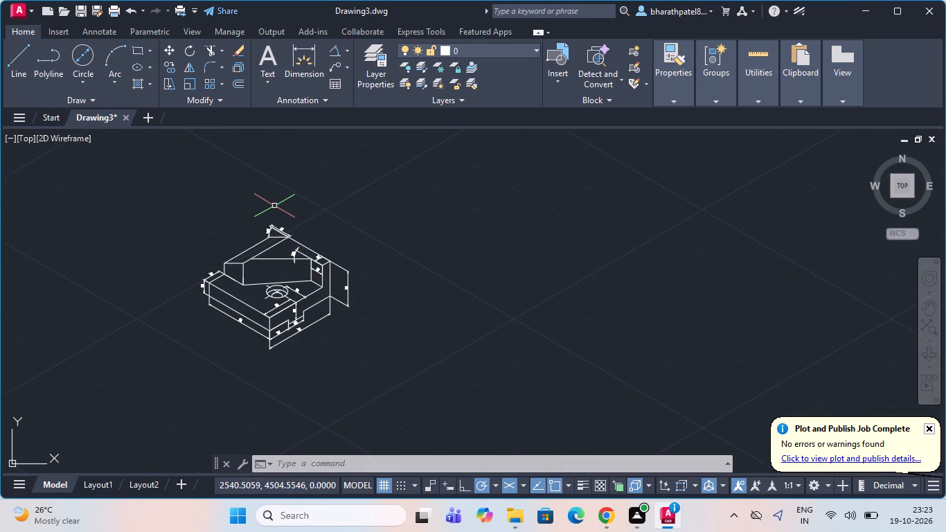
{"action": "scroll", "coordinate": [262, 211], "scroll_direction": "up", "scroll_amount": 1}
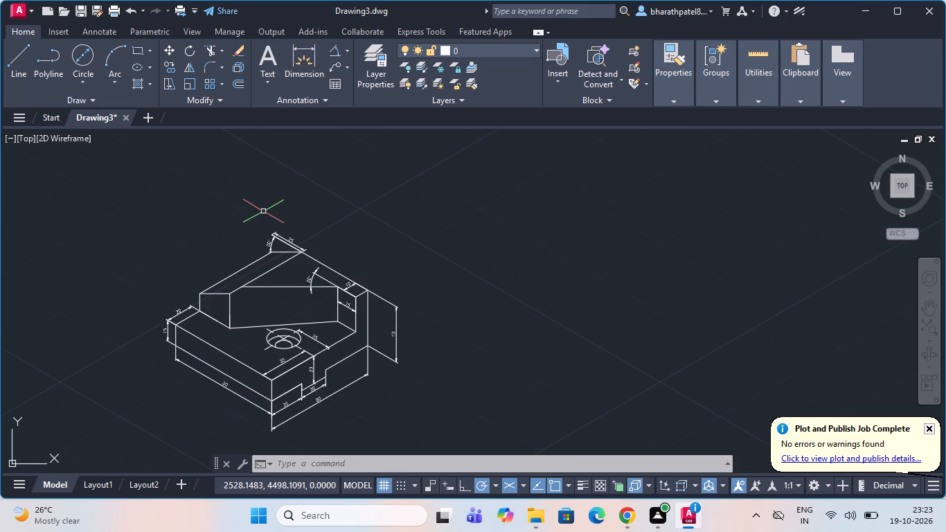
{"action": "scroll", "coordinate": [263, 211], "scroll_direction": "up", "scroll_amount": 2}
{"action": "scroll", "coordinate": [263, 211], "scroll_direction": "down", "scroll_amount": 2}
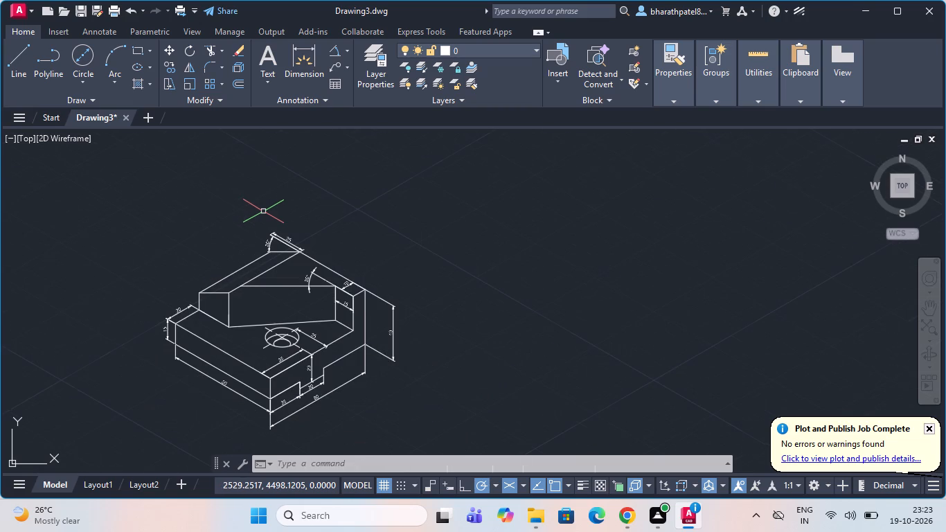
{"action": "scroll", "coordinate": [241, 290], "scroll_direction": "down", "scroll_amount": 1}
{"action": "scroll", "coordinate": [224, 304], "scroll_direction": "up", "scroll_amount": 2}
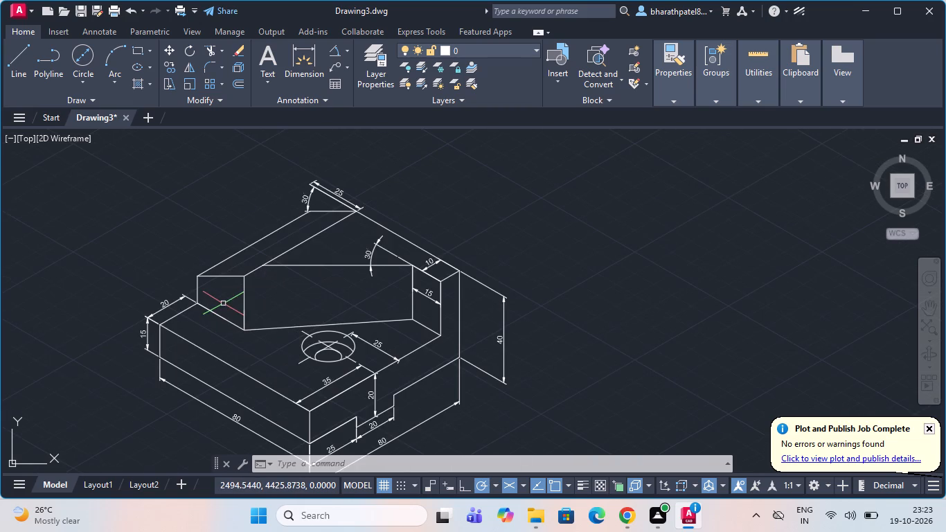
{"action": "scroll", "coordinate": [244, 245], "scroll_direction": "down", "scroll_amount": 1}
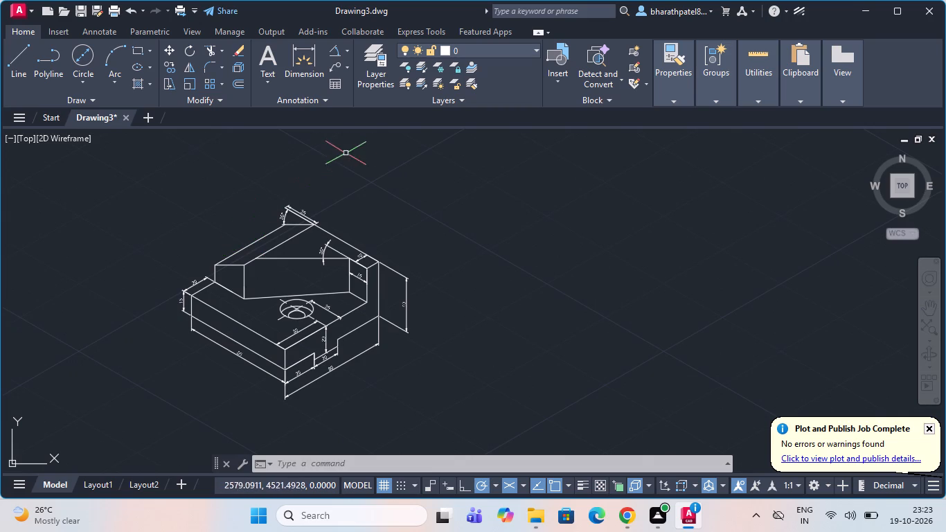
Start a multileader with its arrowhead on the hole's outer ellipse and its landing about 57 units away at 225°, beyond the 80 dimension.
{"action": "left_click", "coordinate": [338, 69]}
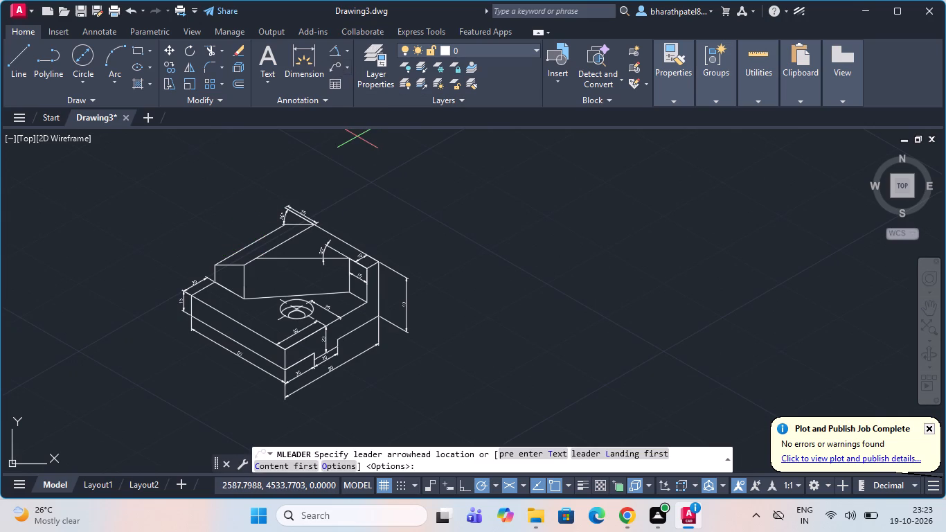
{"action": "scroll", "coordinate": [275, 314], "scroll_direction": "down", "scroll_amount": 1}
{"action": "scroll", "coordinate": [240, 356], "scroll_direction": "up", "scroll_amount": 4}
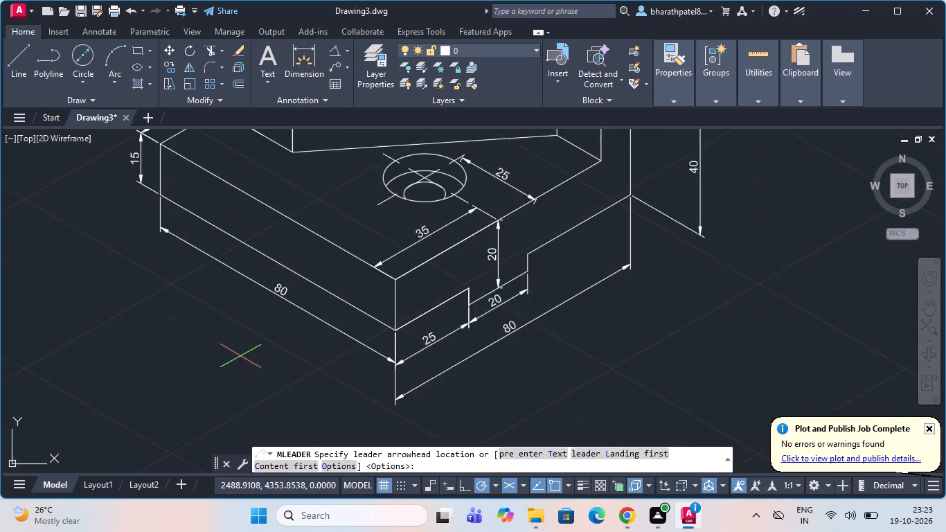
{"action": "scroll", "coordinate": [272, 281], "scroll_direction": "down", "scroll_amount": 3}
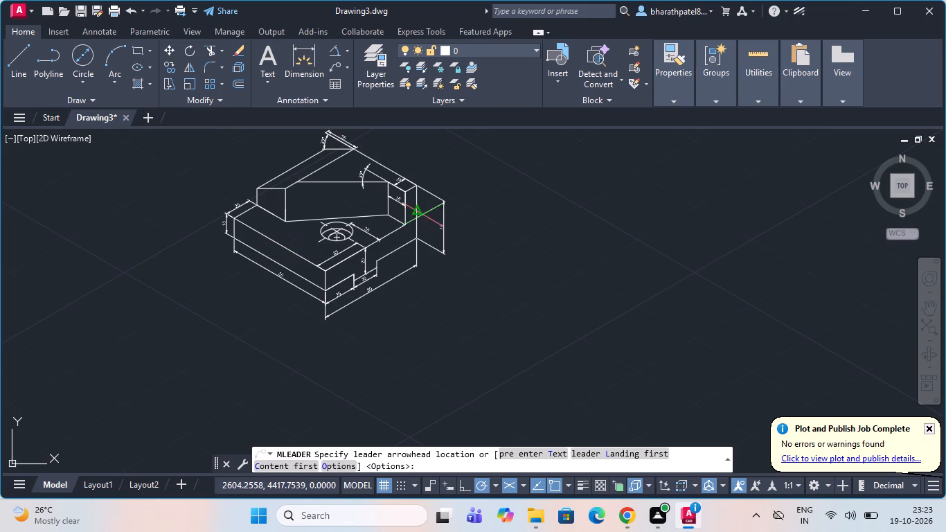
{"action": "scroll", "coordinate": [297, 245], "scroll_direction": "up", "scroll_amount": 3}
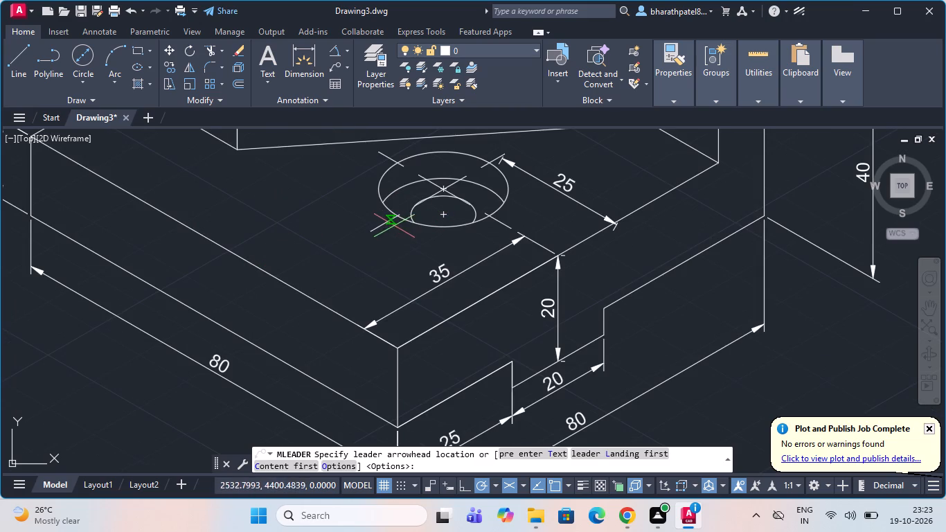
{"action": "scroll", "coordinate": [402, 220], "scroll_direction": "up", "scroll_amount": 3}
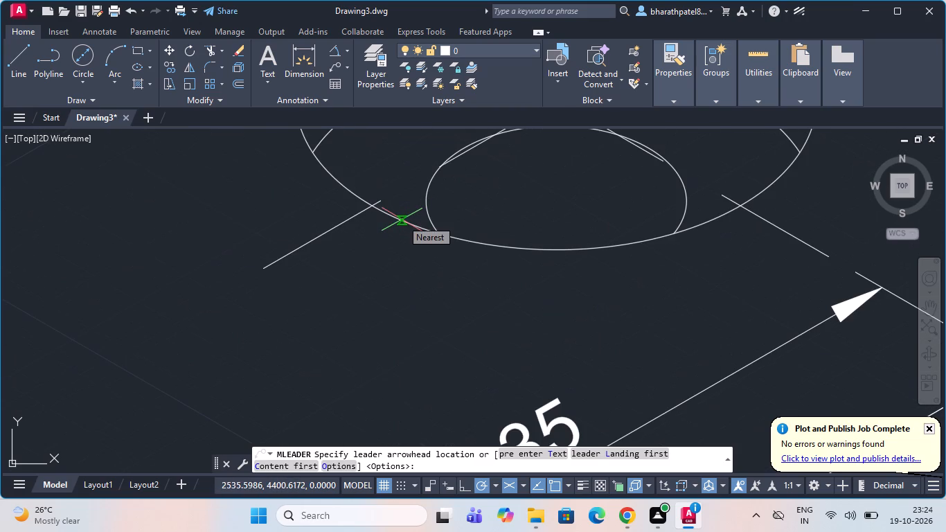
{"action": "left_click", "coordinate": [402, 220]}
{"action": "scroll", "coordinate": [402, 220], "scroll_direction": "down", "scroll_amount": 2}
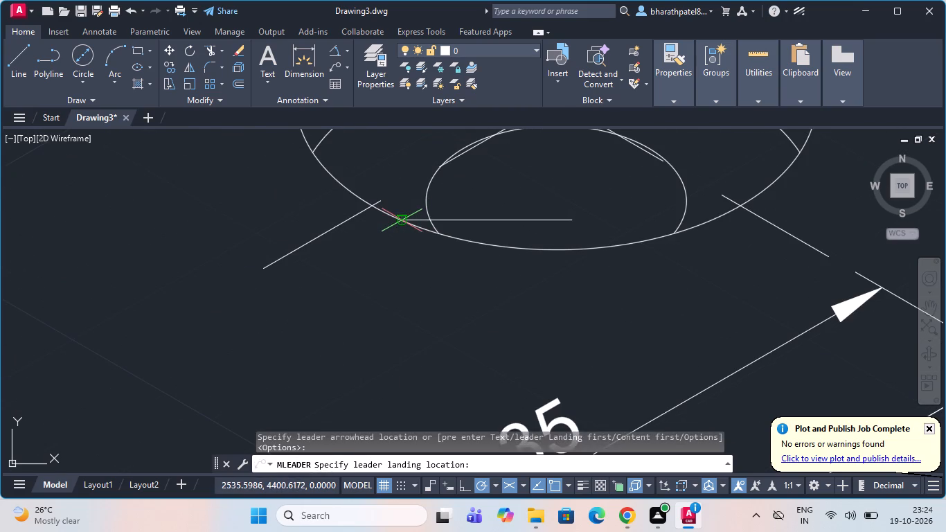
{"action": "scroll", "coordinate": [402, 220], "scroll_direction": "down", "scroll_amount": 1}
{"action": "scroll", "coordinate": [240, 341], "scroll_direction": "down", "scroll_amount": 2}
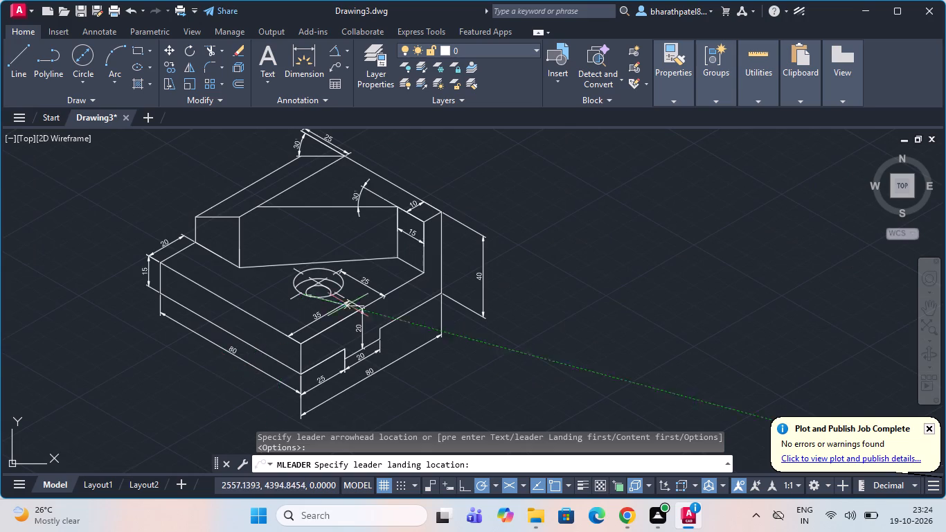
{"action": "scroll", "coordinate": [352, 296], "scroll_direction": "down", "scroll_amount": 3}
{"action": "scroll", "coordinate": [274, 356], "scroll_direction": "up", "scroll_amount": 4}
{"action": "scroll", "coordinate": [278, 353], "scroll_direction": "down", "scroll_amount": 3}
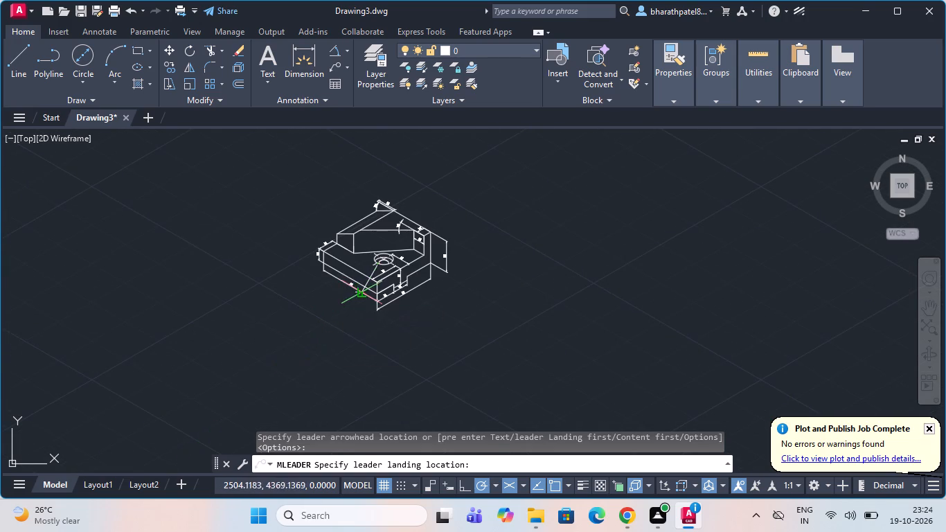
{"action": "scroll", "coordinate": [361, 288], "scroll_direction": "up", "scroll_amount": 4}
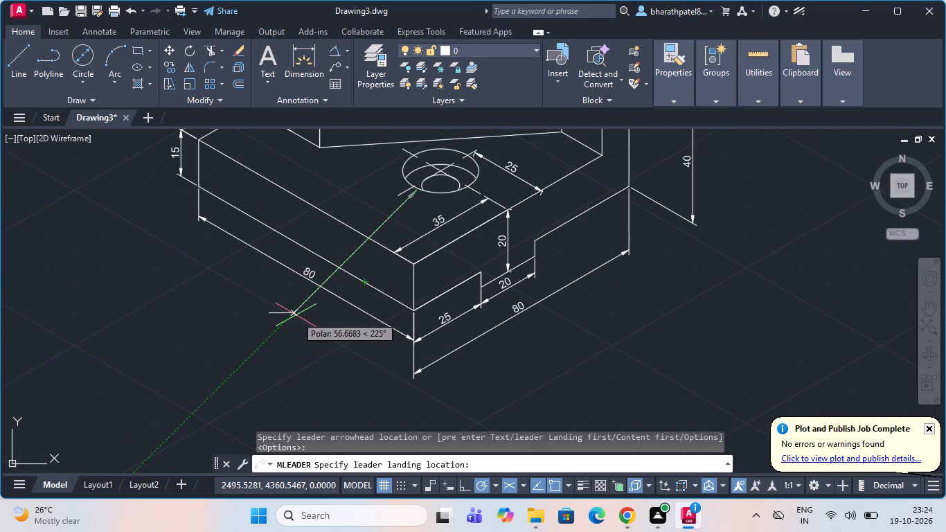
{"action": "left_click", "coordinate": [296, 315]}
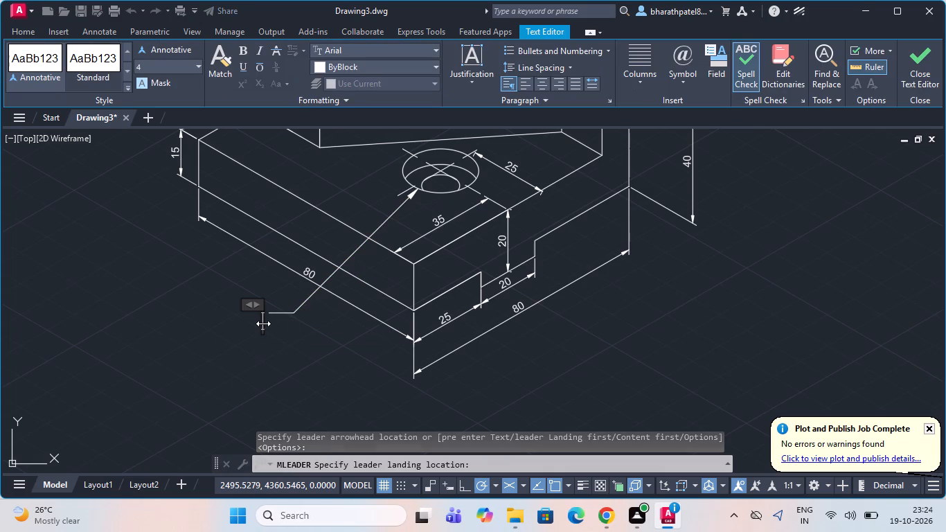
Enter "10 Drill" as the first line of the hole's leader note and start a second line.
{"action": "type", "text": "10"}
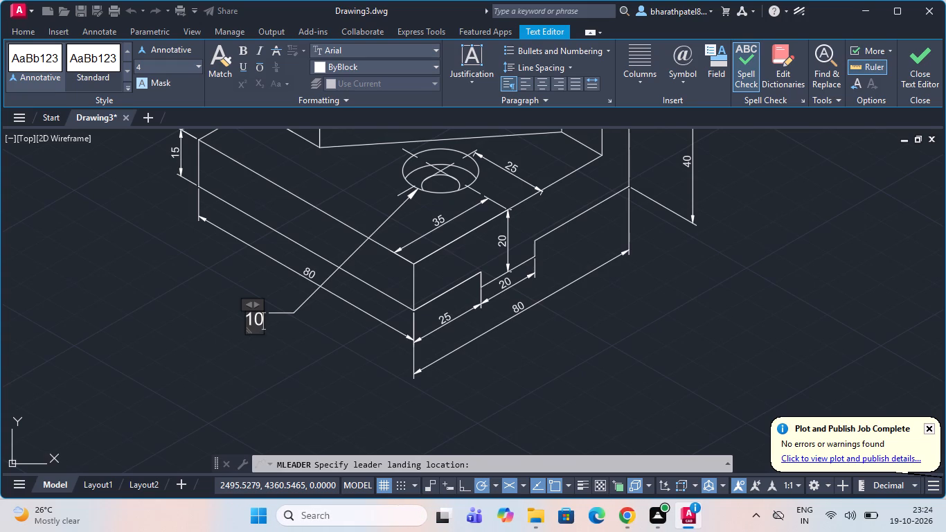
{"action": "key", "text": "space"}
{"action": "key", "text": "d"}
{"action": "key", "text": "BackSpace"}
{"action": "key", "text": "shift+d"}
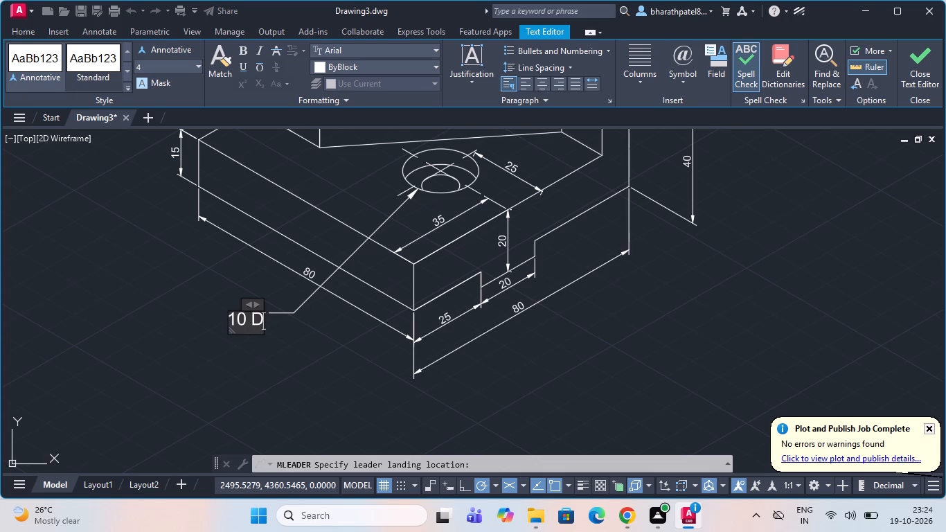
{"action": "type", "text": "ri"}
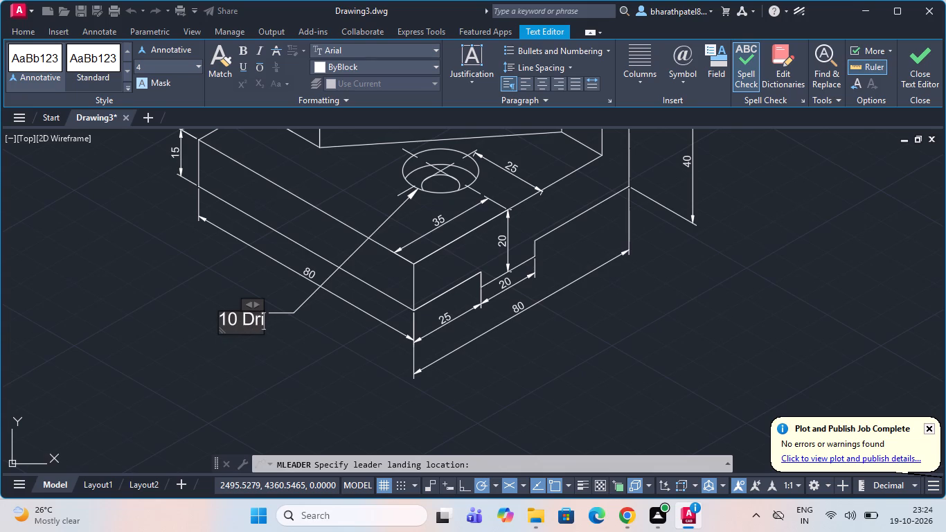
{"action": "type", "text": "ll"}
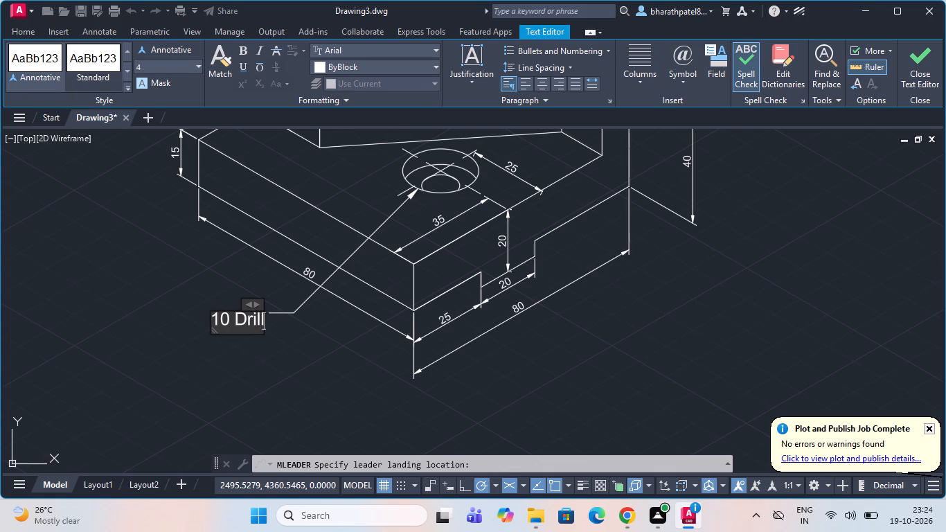
{"action": "key", "text": "Return"}
Enter "20 C'" as the beginning of the leader note's second line.
{"action": "type", "text": "20"}
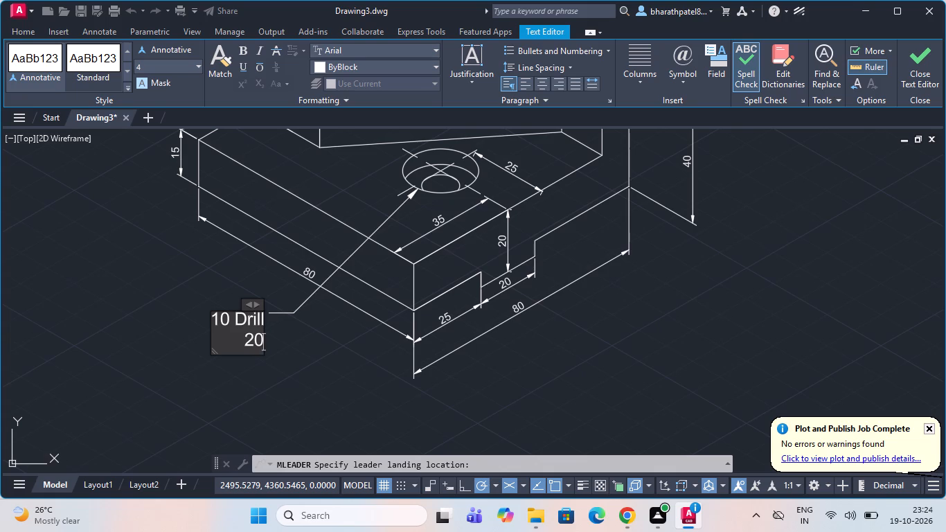
{"action": "key", "text": "space"}
{"action": "key", "text": "space"}
{"action": "key", "text": "BackSpace"}
{"action": "key", "text": "shift+c"}
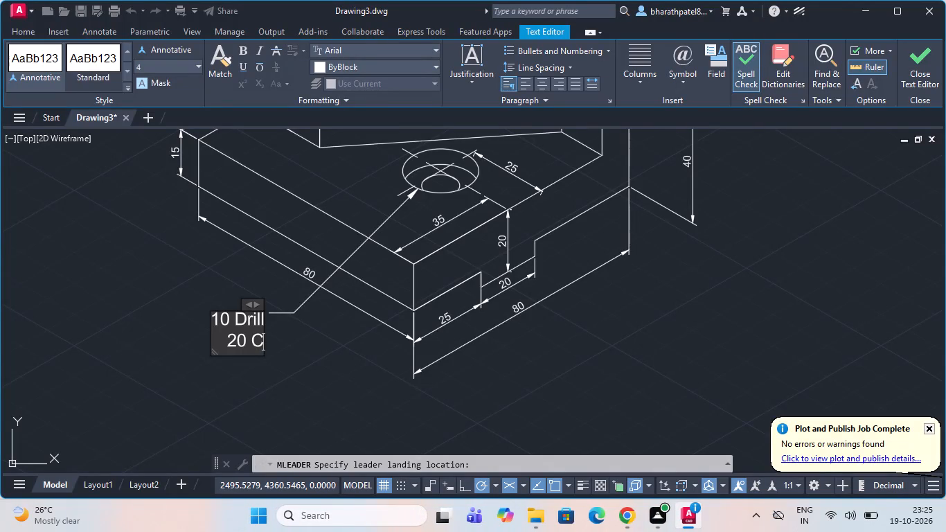
{"action": "key", "text": "apostrophe"}
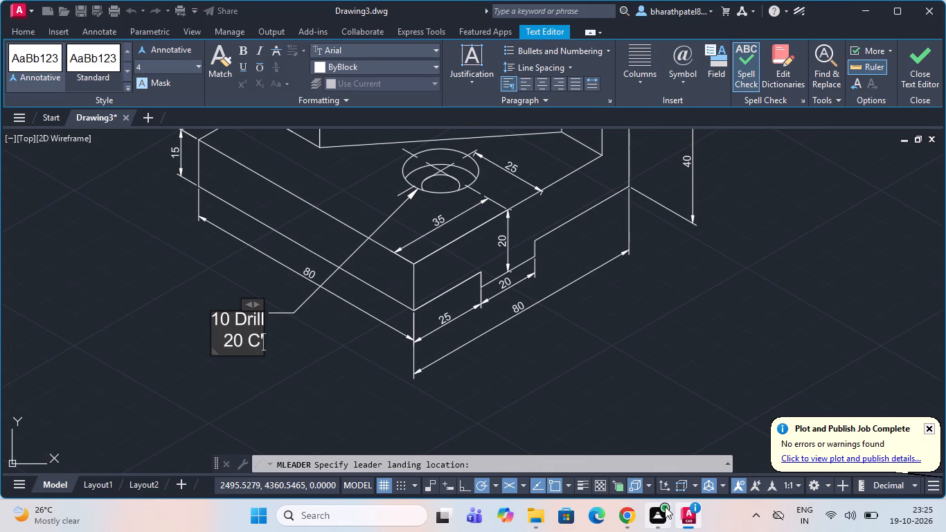
{"action": "left_click_drag", "start_coordinate": [665, 508], "coordinate": [659, 515]}
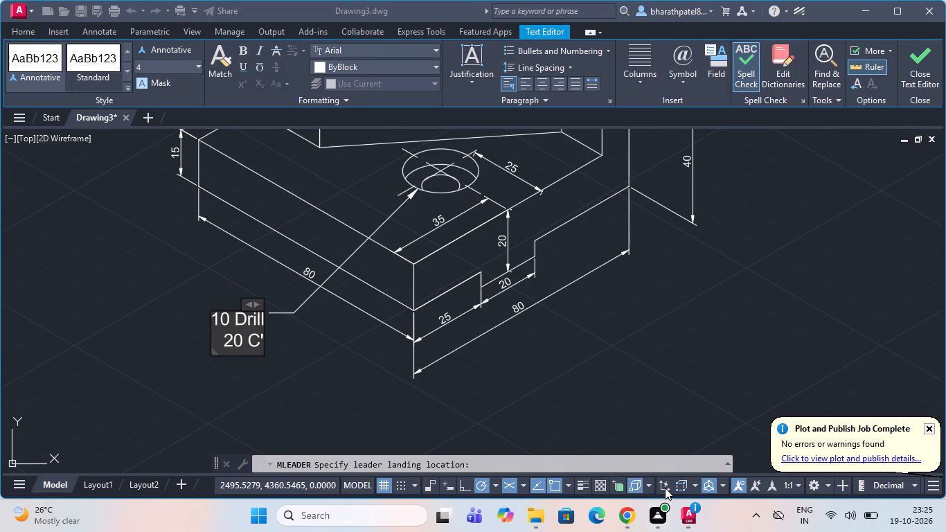
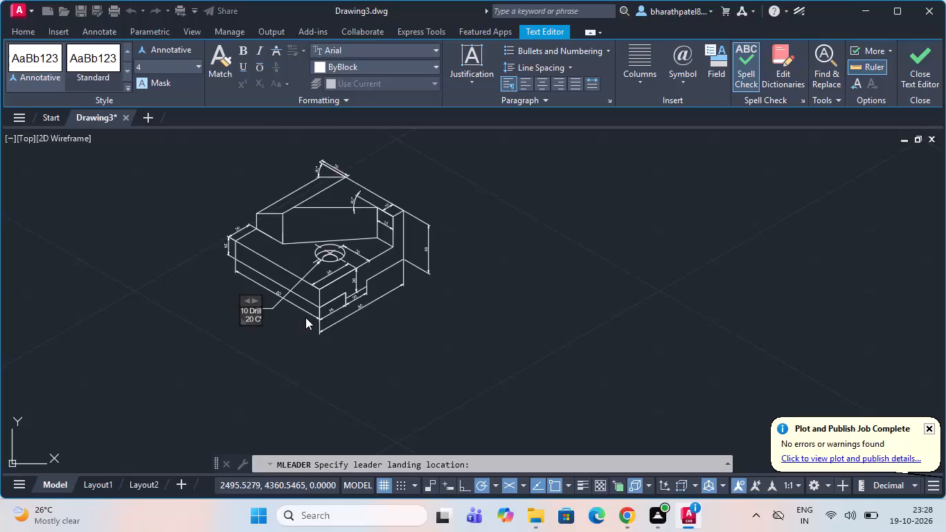
Complete the leader note's second line so it reads "20 C'Bore, 5 Deep" and finish the text.
{"action": "scroll", "coordinate": [305, 317], "scroll_direction": "up", "scroll_amount": 1}
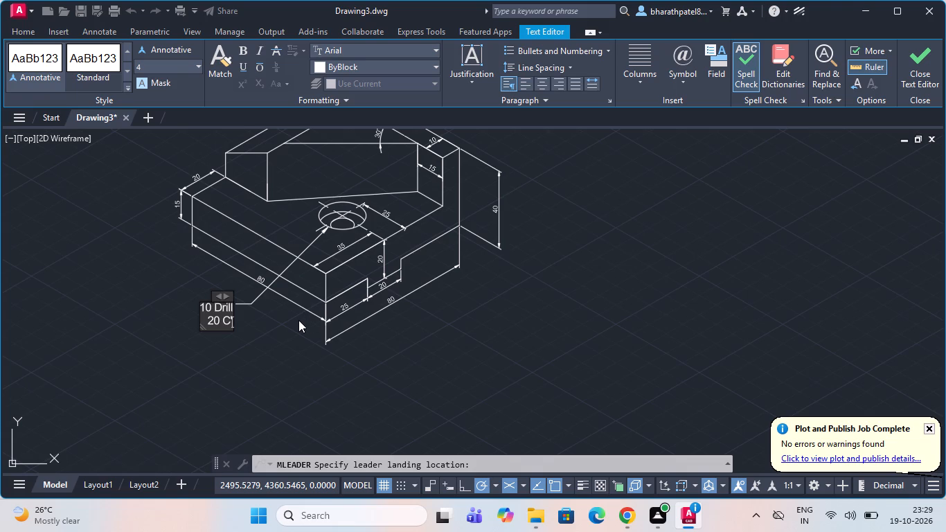
{"action": "key", "text": "shift+b"}
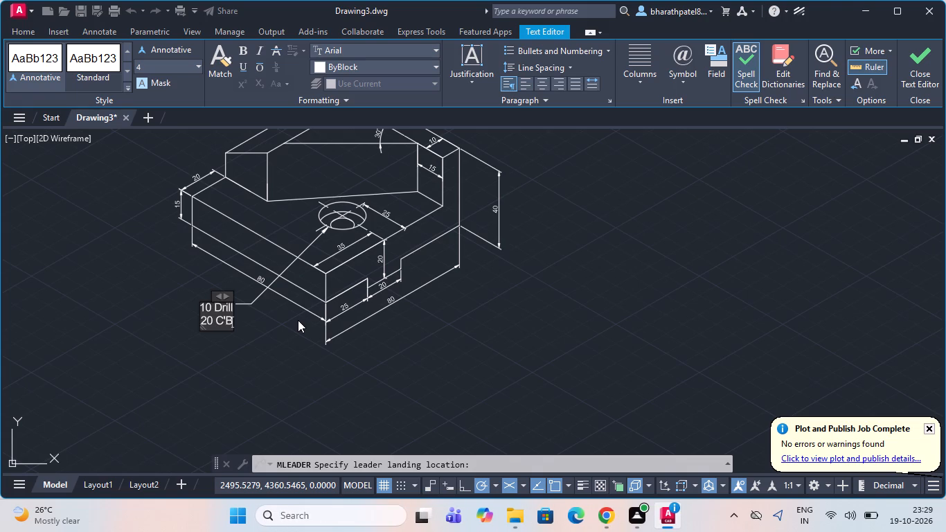
{"action": "type", "text": "ore"}
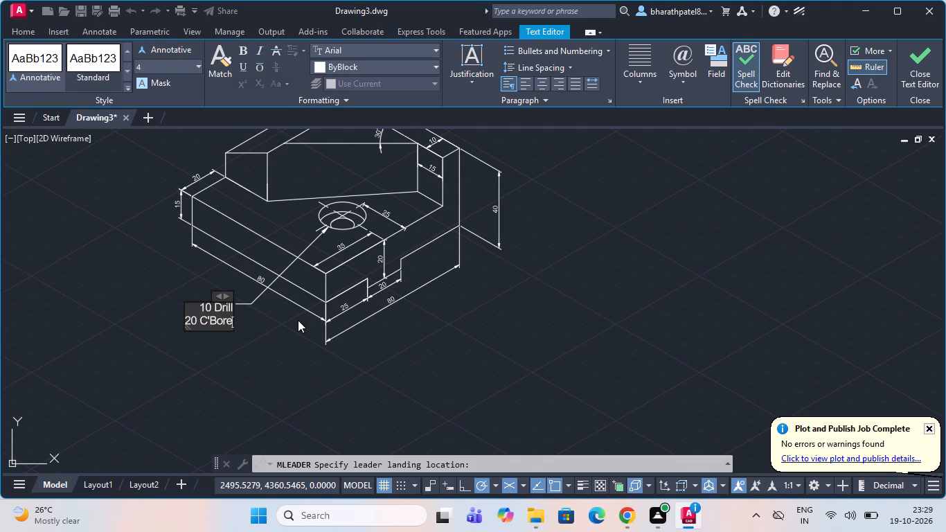
{"action": "key", "text": "comma"}
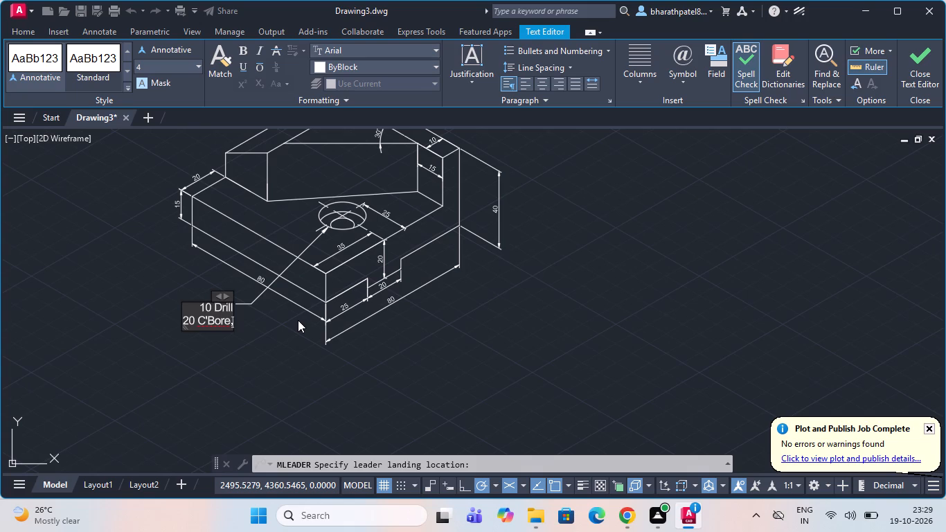
{"action": "key", "text": "space"}
{"action": "key", "text": "shift+percent"}
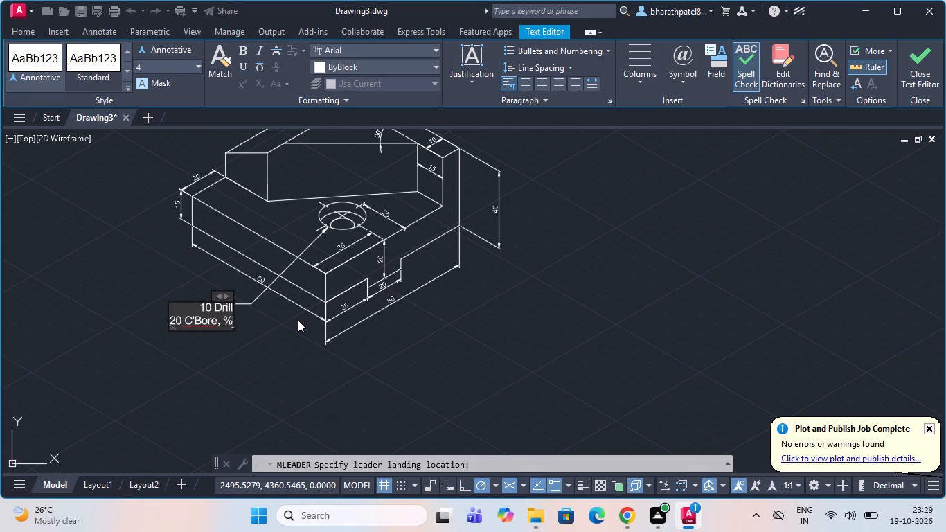
{"action": "key", "text": "BackSpace"}
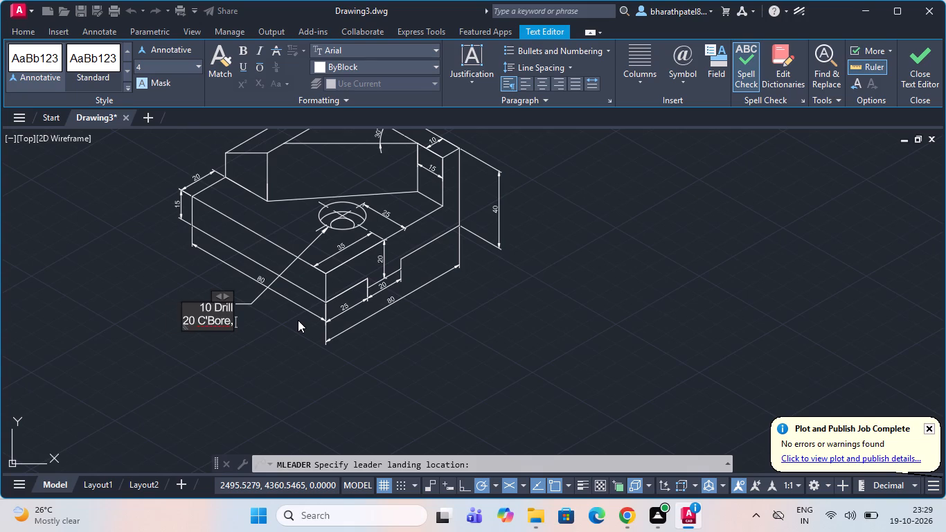
{"action": "key", "text": "5"}
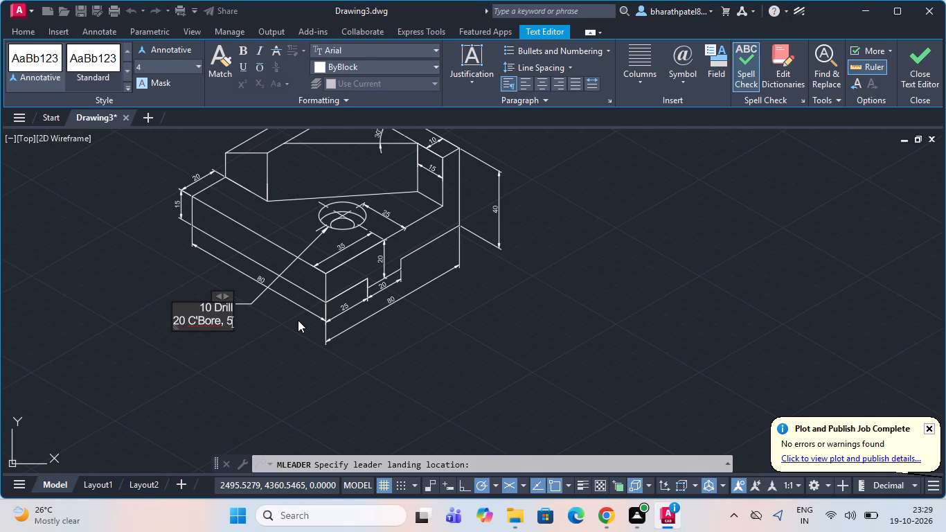
{"action": "key", "text": "space"}
{"action": "key", "text": "shift+d"}
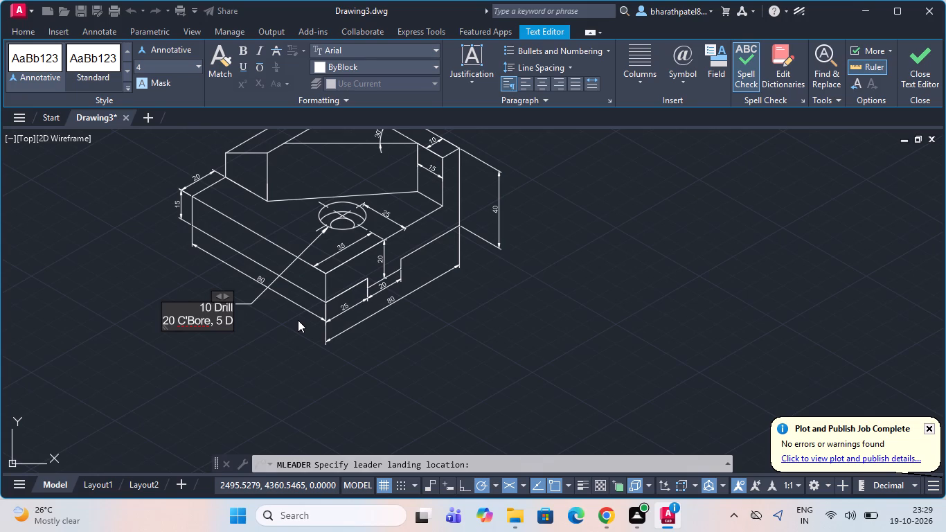
{"action": "key", "text": "e"}
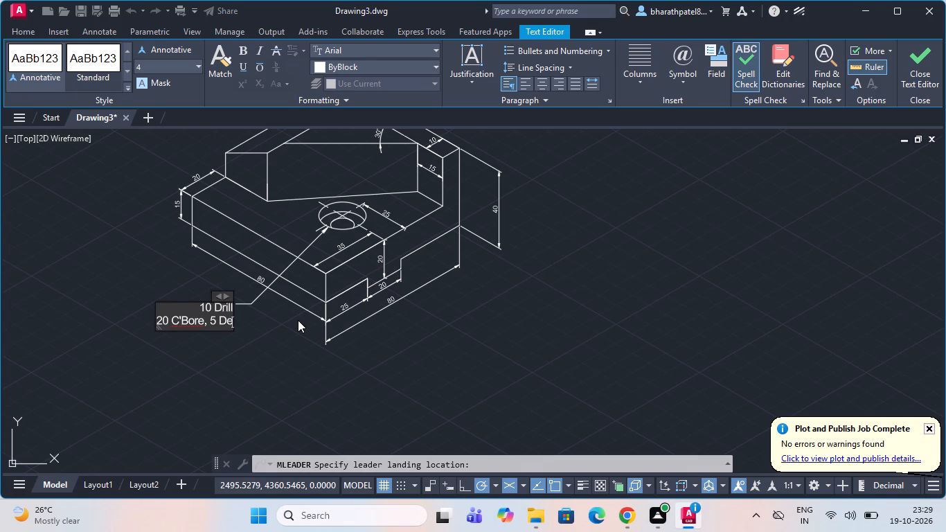
{"action": "type", "text": "ep"}
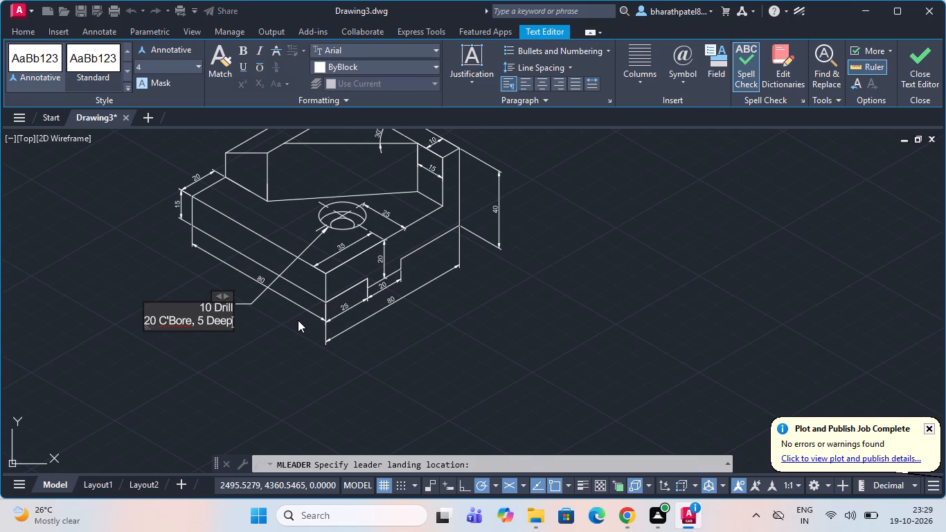
{"action": "left_click", "coordinate": [290, 335]}
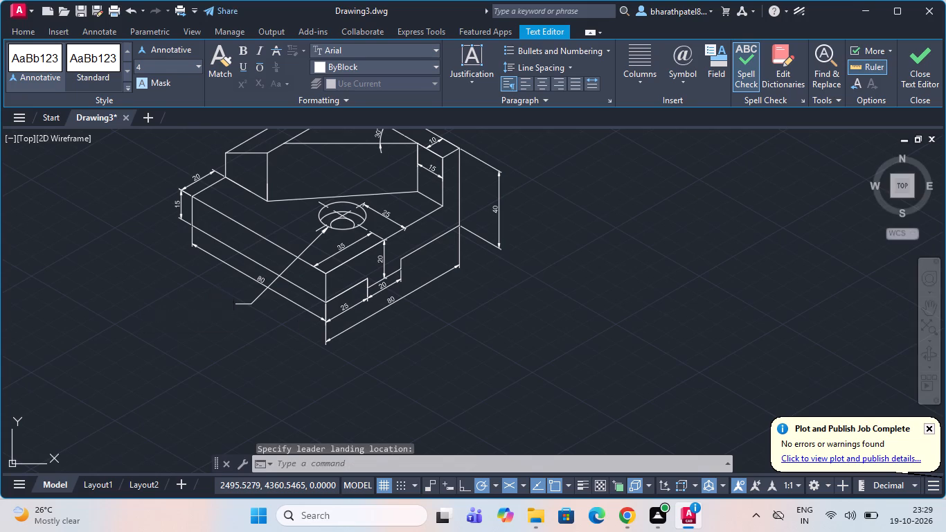
Oblique the 25 dimension at the block's top back corner to an angle of 90°.
{"action": "scroll", "coordinate": [290, 335], "scroll_direction": "down", "scroll_amount": 1}
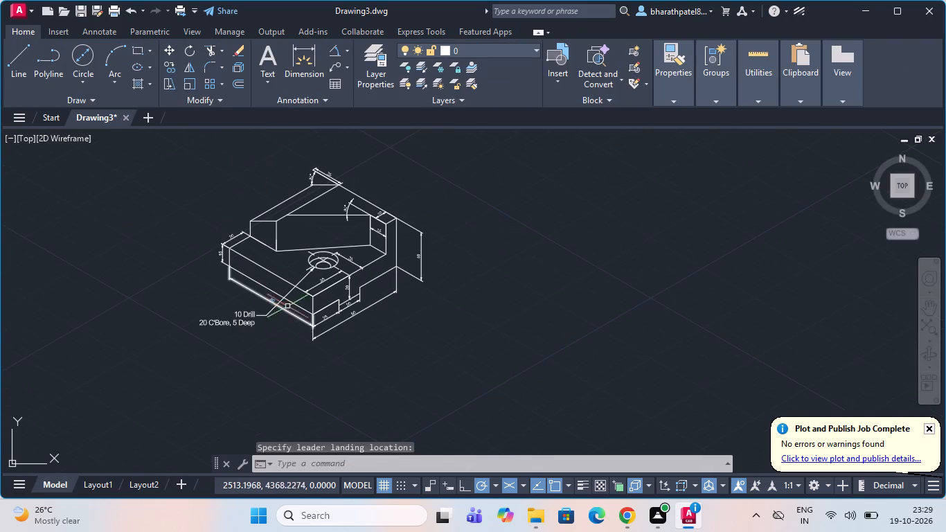
{"action": "scroll", "coordinate": [285, 212], "scroll_direction": "up", "scroll_amount": 1}
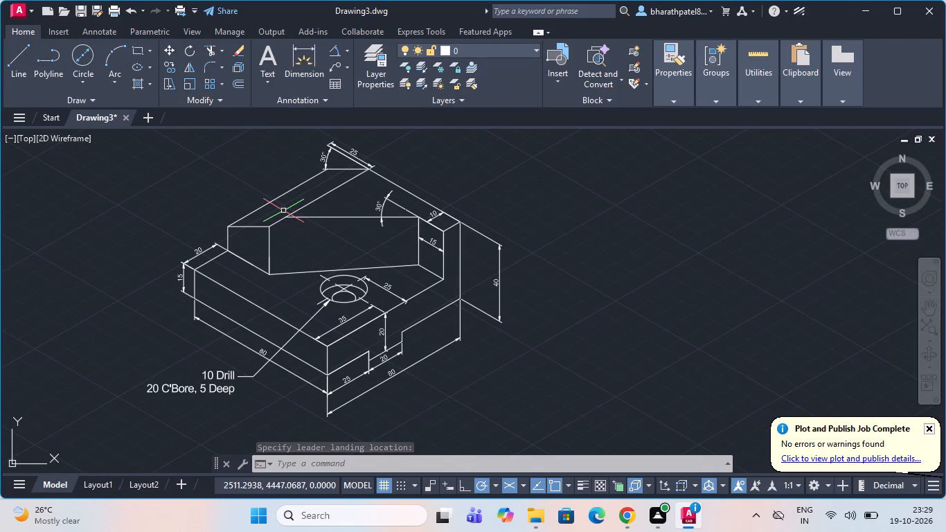
{"action": "scroll", "coordinate": [270, 236], "scroll_direction": "down", "scroll_amount": 1}
{"action": "scroll", "coordinate": [251, 187], "scroll_direction": "up", "scroll_amount": 1}
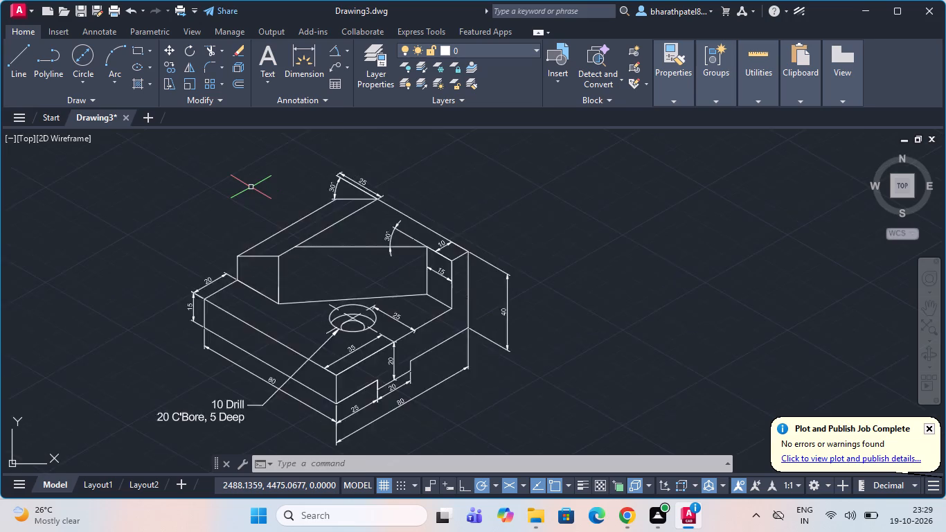
{"action": "scroll", "coordinate": [251, 187], "scroll_direction": "up", "scroll_amount": 1}
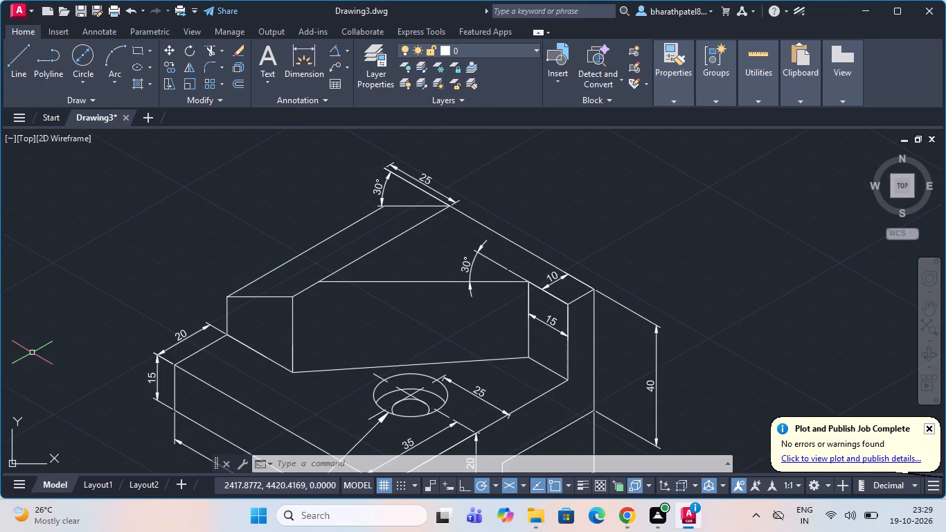
{"action": "left_click", "coordinate": [432, 188]}
{"action": "left_click", "coordinate": [100, 30]}
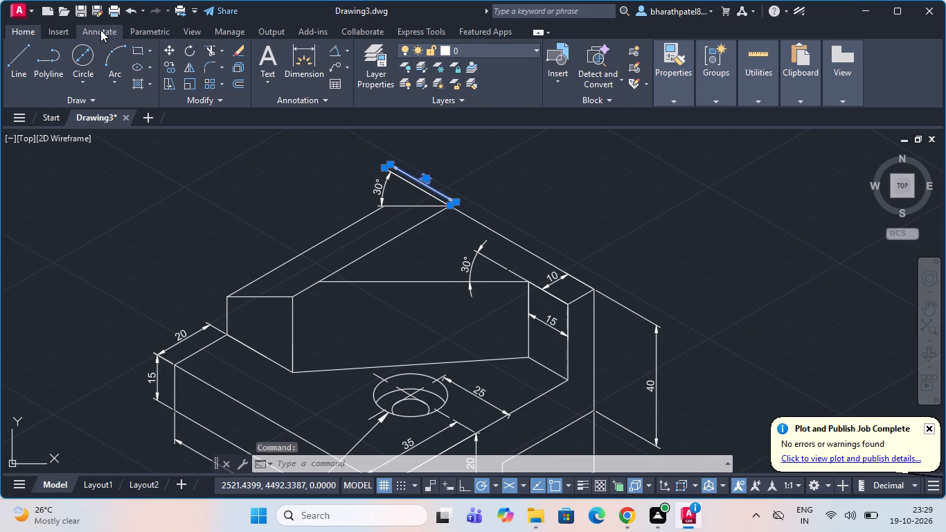
{"action": "left_click", "coordinate": [343, 99]}
{"action": "left_click", "coordinate": [249, 121]}
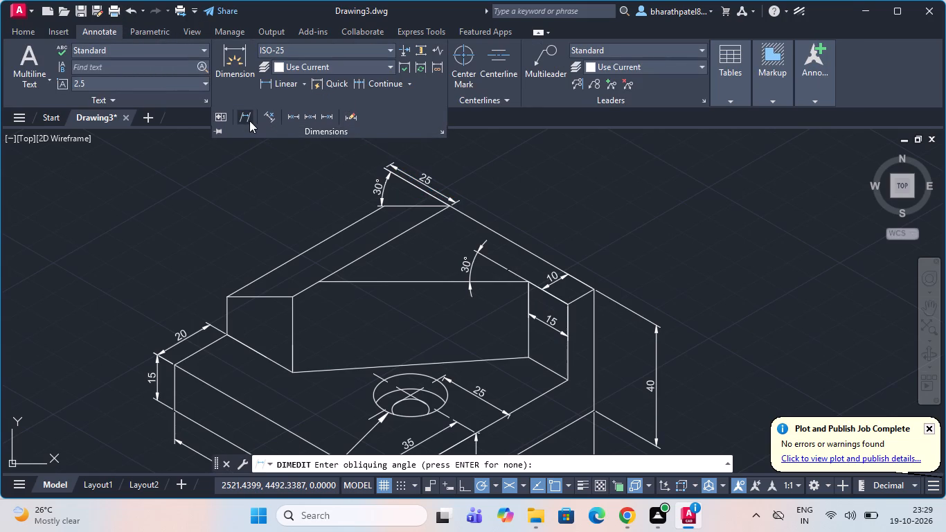
{"action": "type", "text": "90"}
{"action": "key", "text": "Return"}
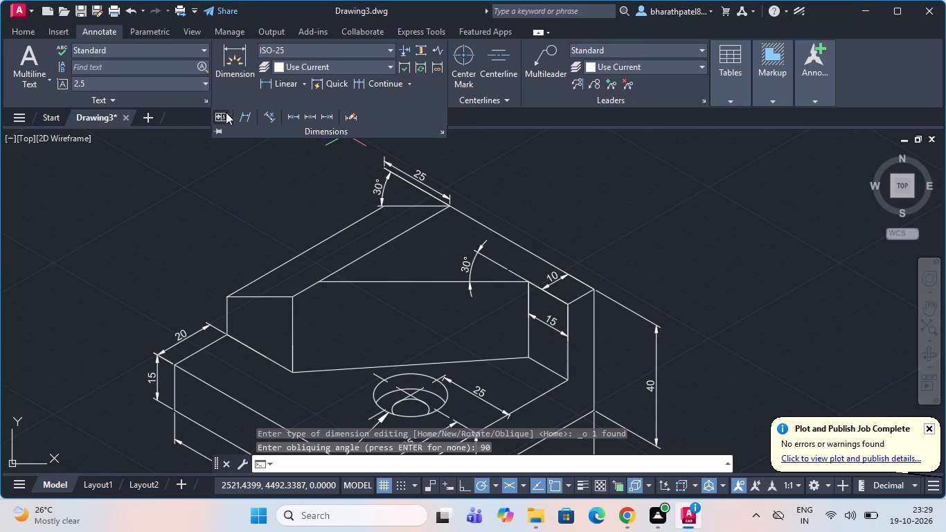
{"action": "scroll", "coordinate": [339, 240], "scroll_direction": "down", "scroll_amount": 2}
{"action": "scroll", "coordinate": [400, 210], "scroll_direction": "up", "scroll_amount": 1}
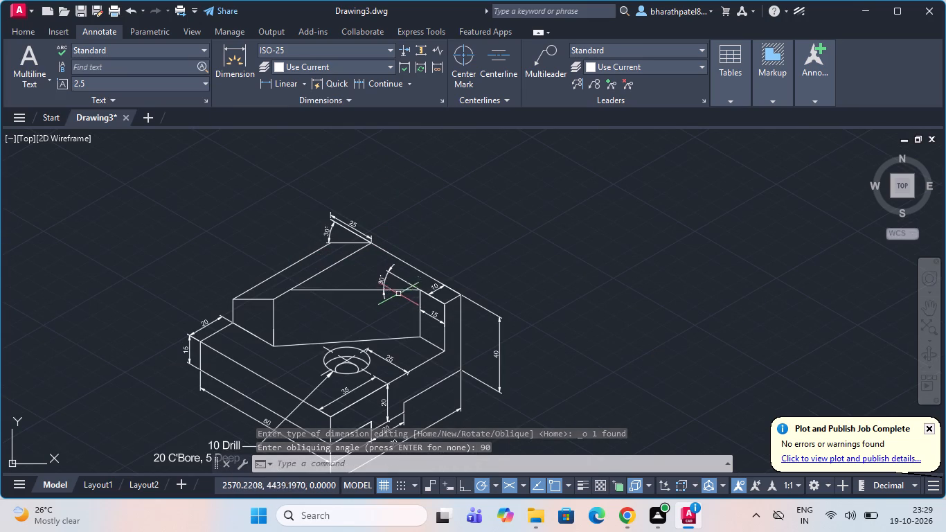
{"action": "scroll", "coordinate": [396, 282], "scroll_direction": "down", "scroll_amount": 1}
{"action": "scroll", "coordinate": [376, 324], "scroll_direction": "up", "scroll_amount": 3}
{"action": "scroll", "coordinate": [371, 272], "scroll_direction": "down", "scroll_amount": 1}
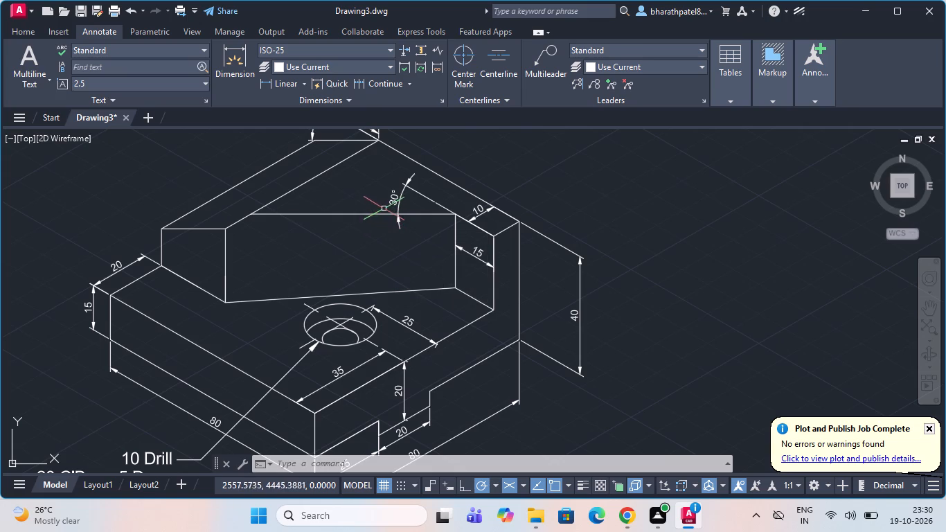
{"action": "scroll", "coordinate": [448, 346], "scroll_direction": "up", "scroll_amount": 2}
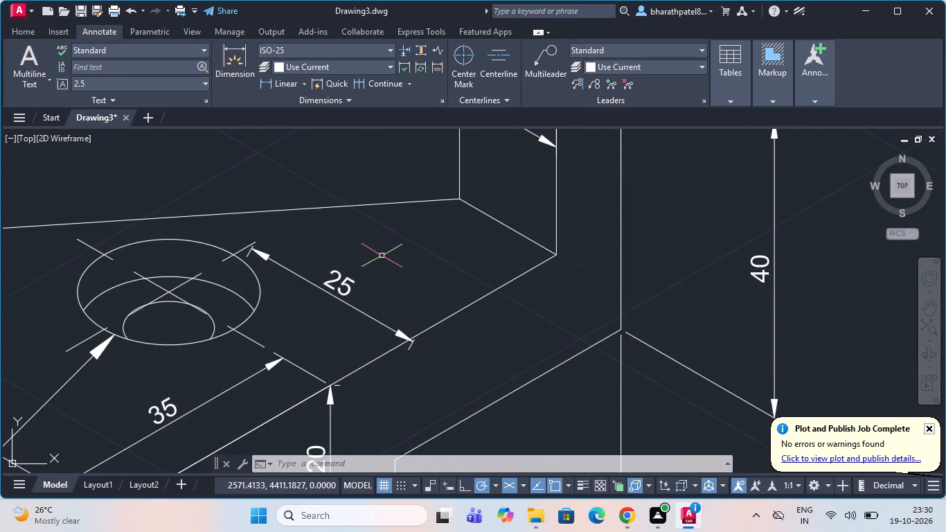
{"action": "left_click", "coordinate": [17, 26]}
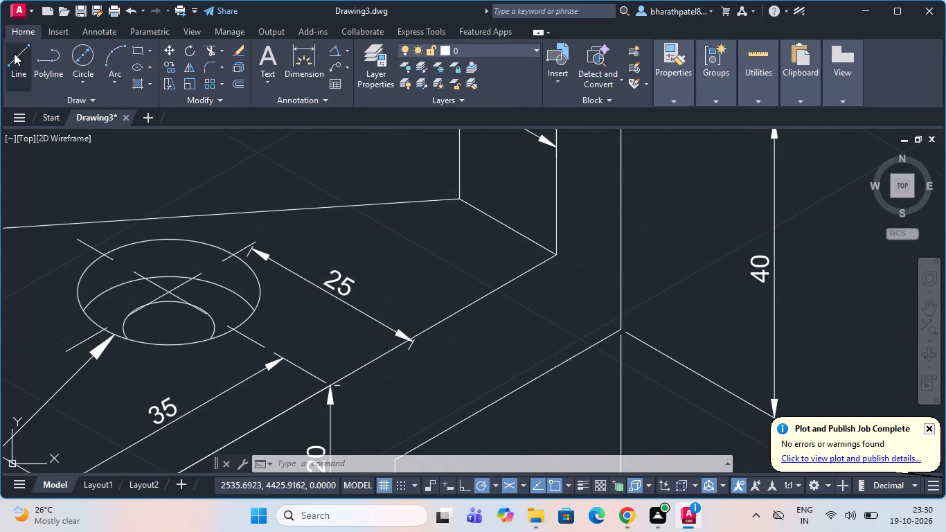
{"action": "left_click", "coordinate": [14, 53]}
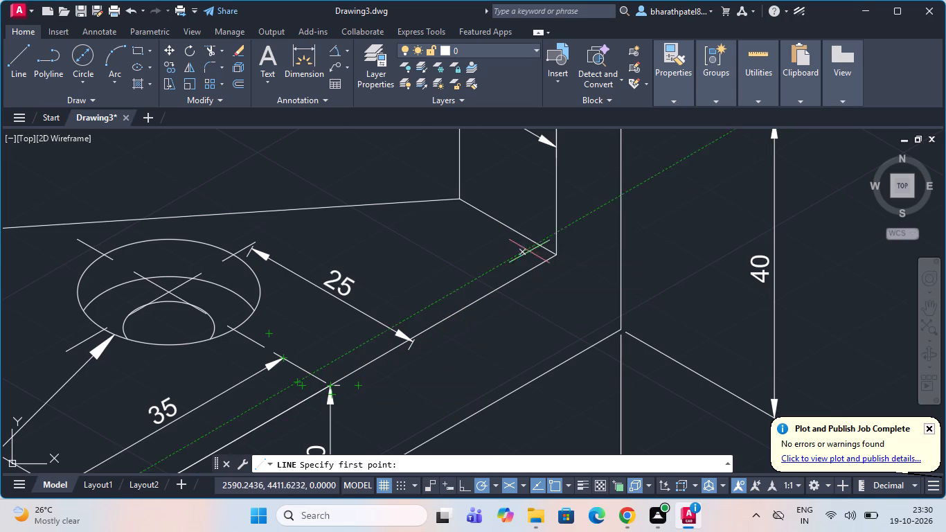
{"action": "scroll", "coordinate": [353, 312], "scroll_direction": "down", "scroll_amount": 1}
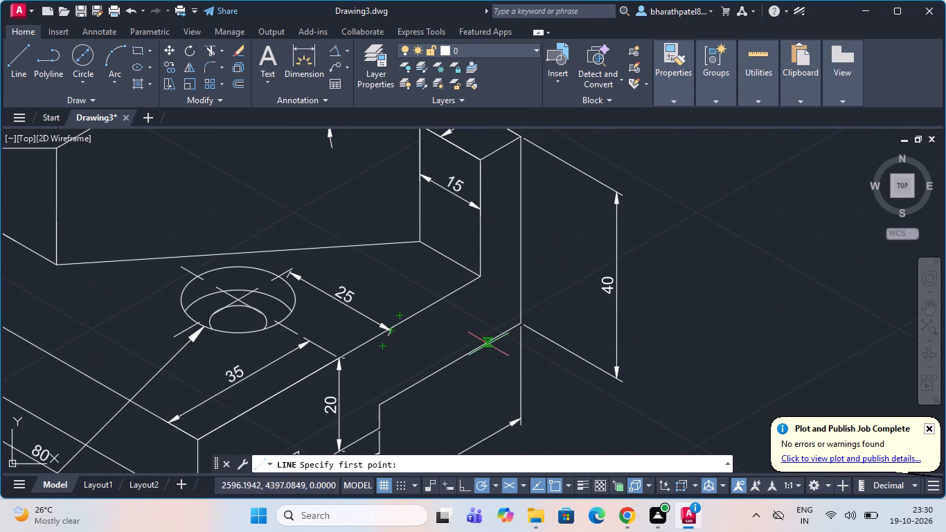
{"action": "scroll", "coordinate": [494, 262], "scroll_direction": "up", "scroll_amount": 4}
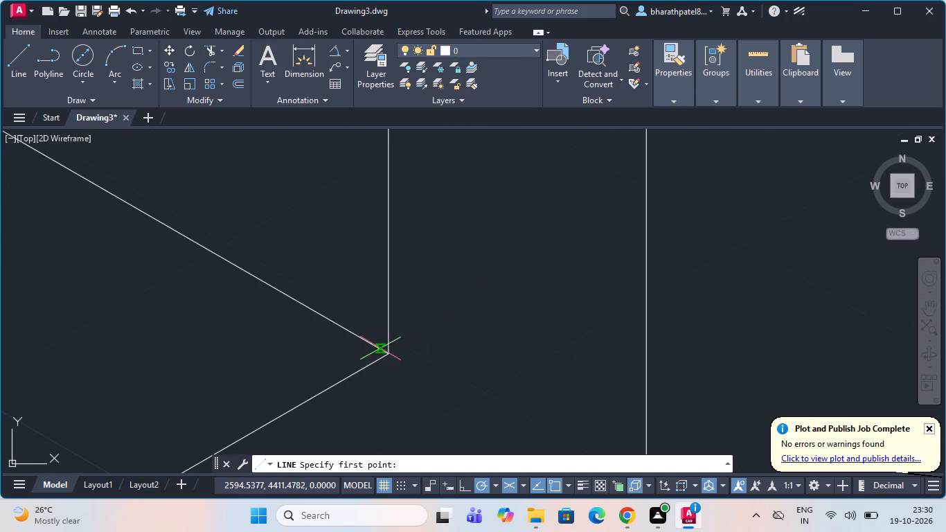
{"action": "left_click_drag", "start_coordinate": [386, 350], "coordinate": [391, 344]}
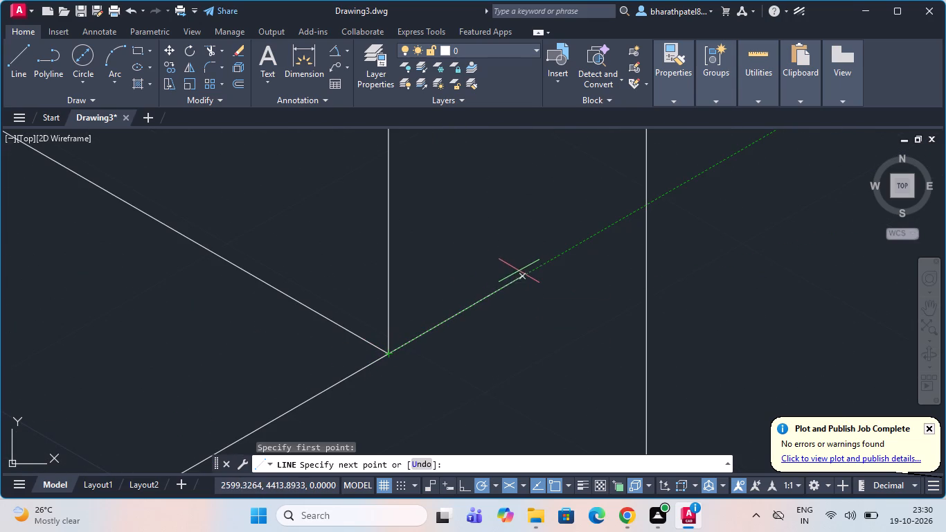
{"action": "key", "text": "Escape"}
Oblique the 25 dimension beside the counterbored hole to an angle of 30°.
{"action": "scroll", "coordinate": [514, 301], "scroll_direction": "down", "scroll_amount": 5}
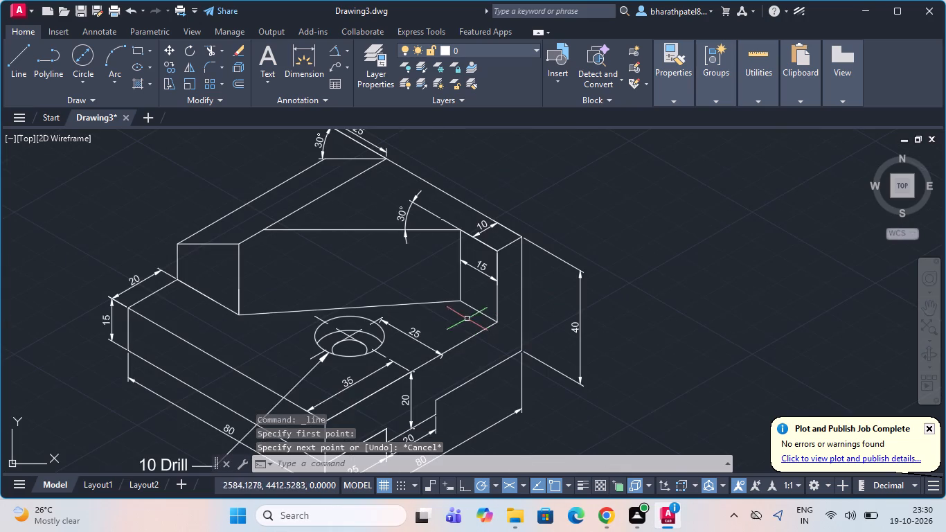
{"action": "scroll", "coordinate": [437, 328], "scroll_direction": "up", "scroll_amount": 3}
{"action": "left_click", "coordinate": [400, 411]}
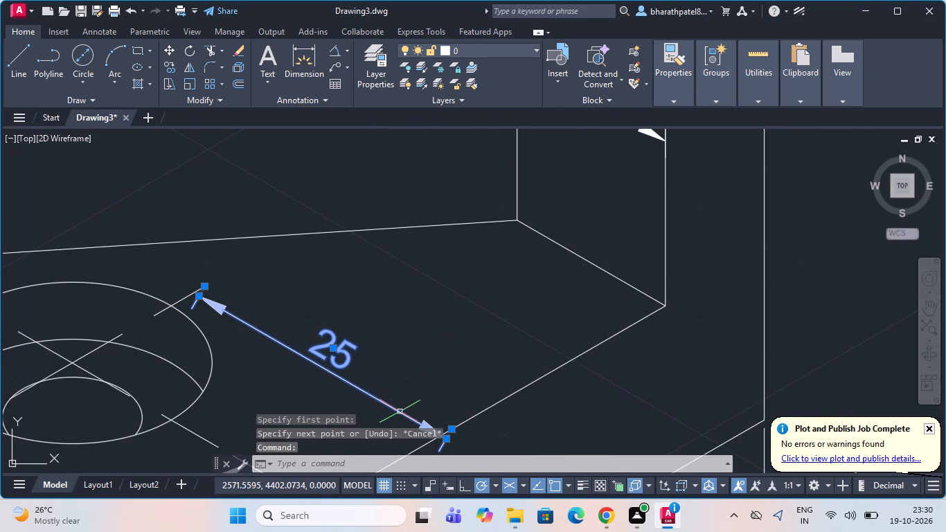
{"action": "left_click", "coordinate": [121, 28]}
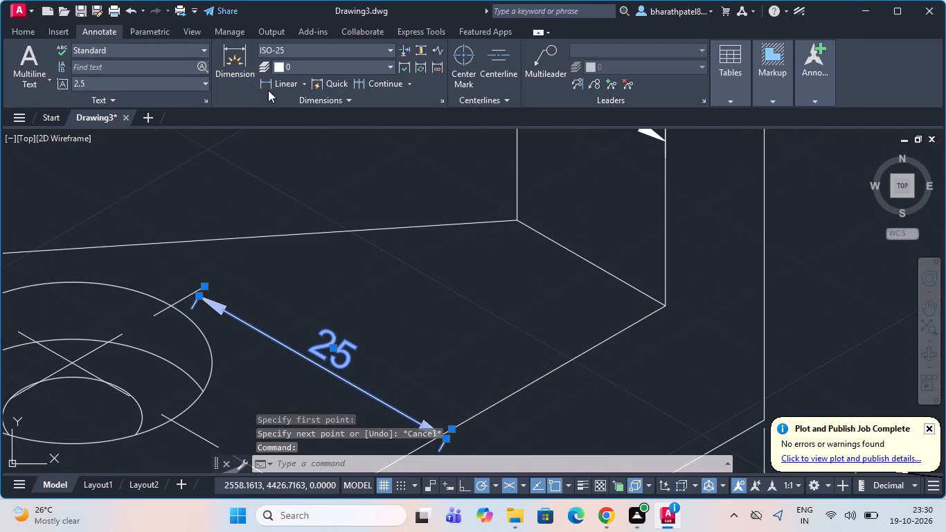
{"action": "left_click", "coordinate": [280, 99]}
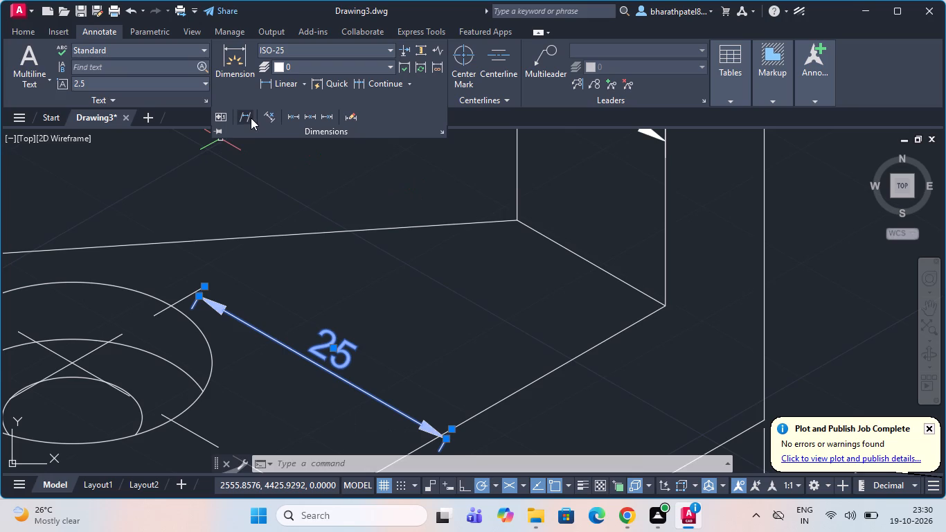
{"action": "left_click", "coordinate": [251, 118]}
{"action": "type", "text": "30"}
{"action": "key", "text": "Return"}
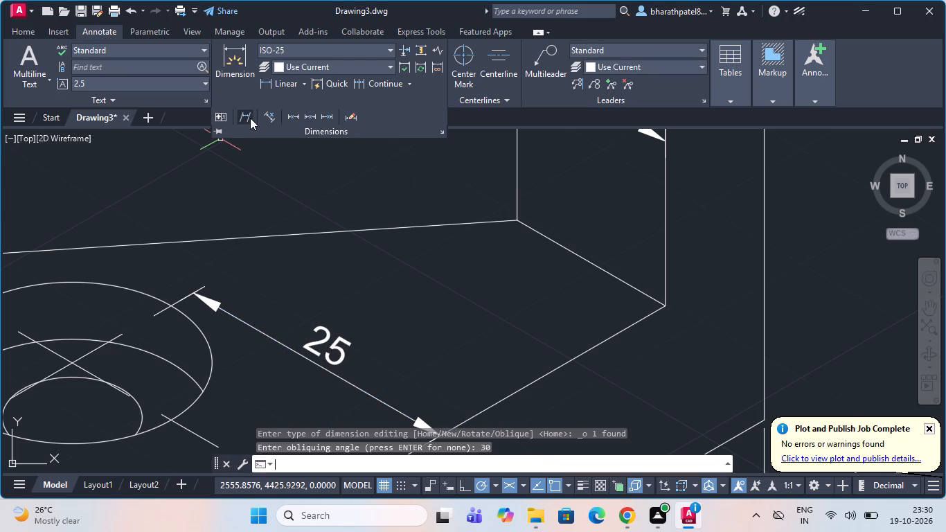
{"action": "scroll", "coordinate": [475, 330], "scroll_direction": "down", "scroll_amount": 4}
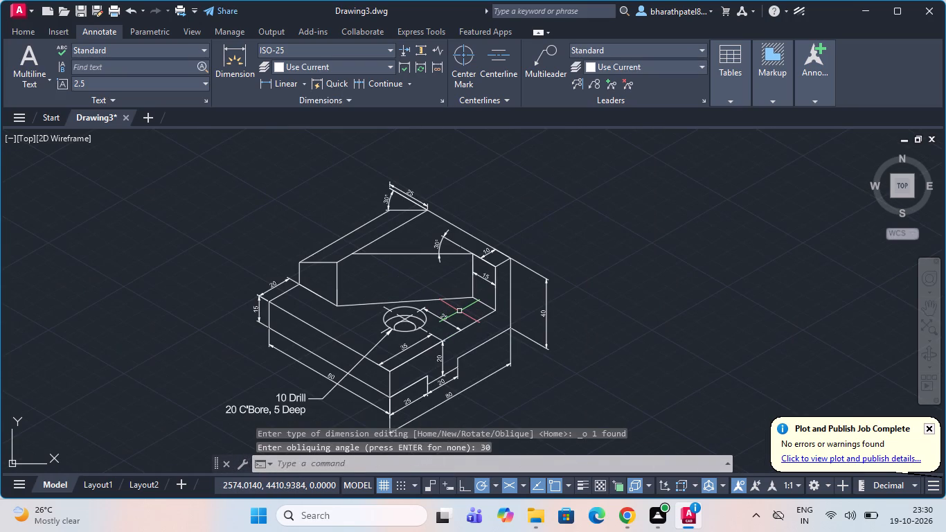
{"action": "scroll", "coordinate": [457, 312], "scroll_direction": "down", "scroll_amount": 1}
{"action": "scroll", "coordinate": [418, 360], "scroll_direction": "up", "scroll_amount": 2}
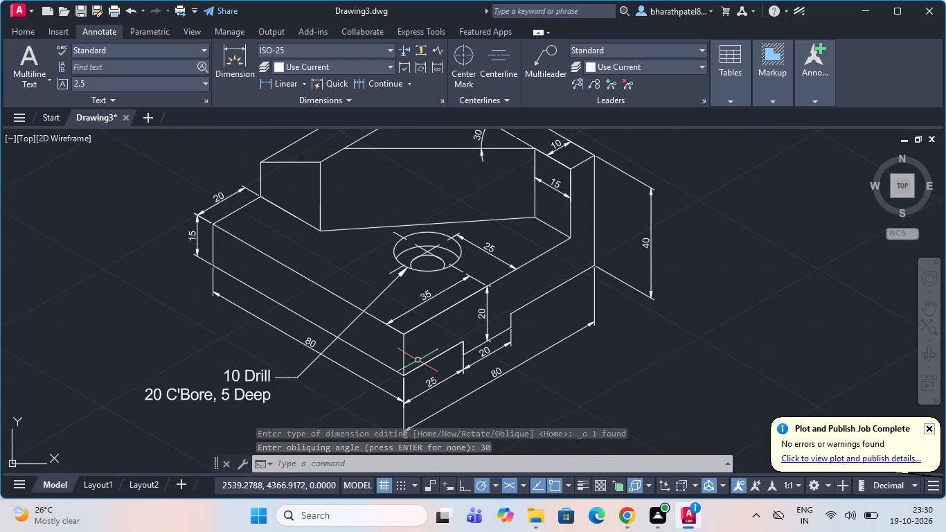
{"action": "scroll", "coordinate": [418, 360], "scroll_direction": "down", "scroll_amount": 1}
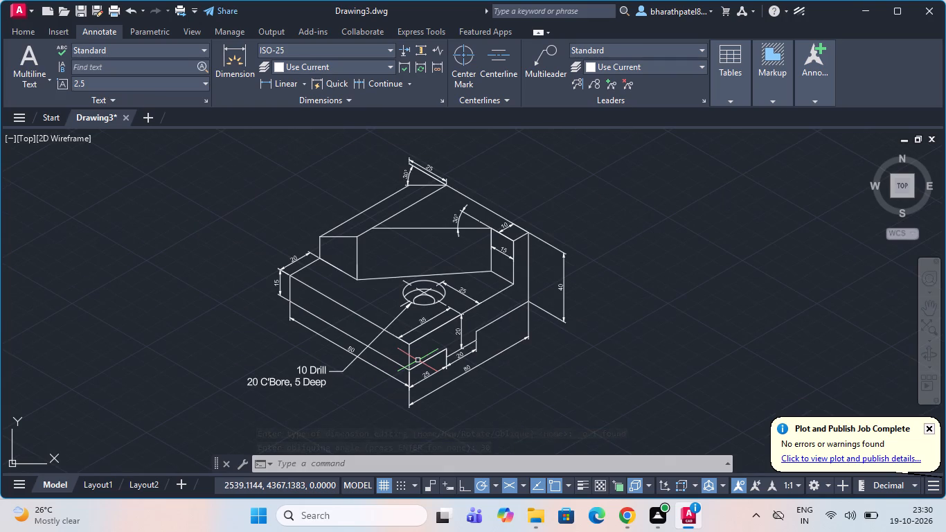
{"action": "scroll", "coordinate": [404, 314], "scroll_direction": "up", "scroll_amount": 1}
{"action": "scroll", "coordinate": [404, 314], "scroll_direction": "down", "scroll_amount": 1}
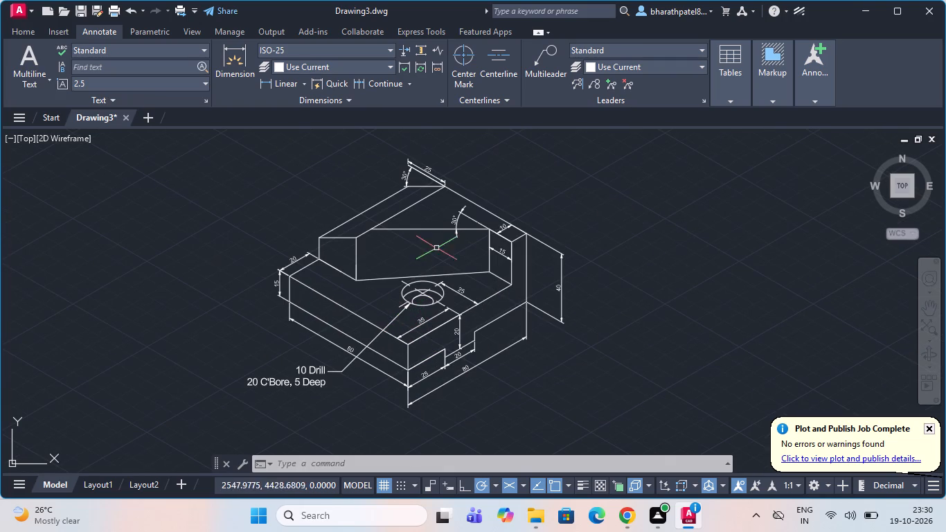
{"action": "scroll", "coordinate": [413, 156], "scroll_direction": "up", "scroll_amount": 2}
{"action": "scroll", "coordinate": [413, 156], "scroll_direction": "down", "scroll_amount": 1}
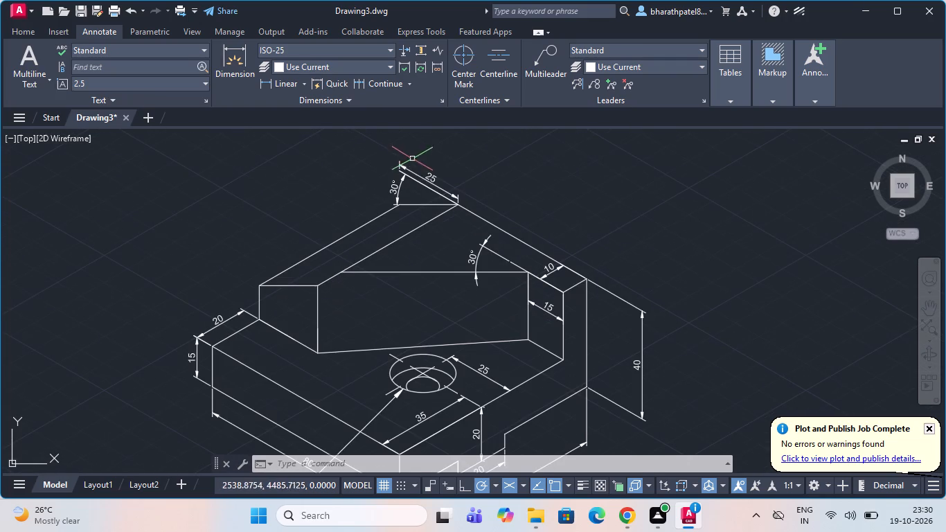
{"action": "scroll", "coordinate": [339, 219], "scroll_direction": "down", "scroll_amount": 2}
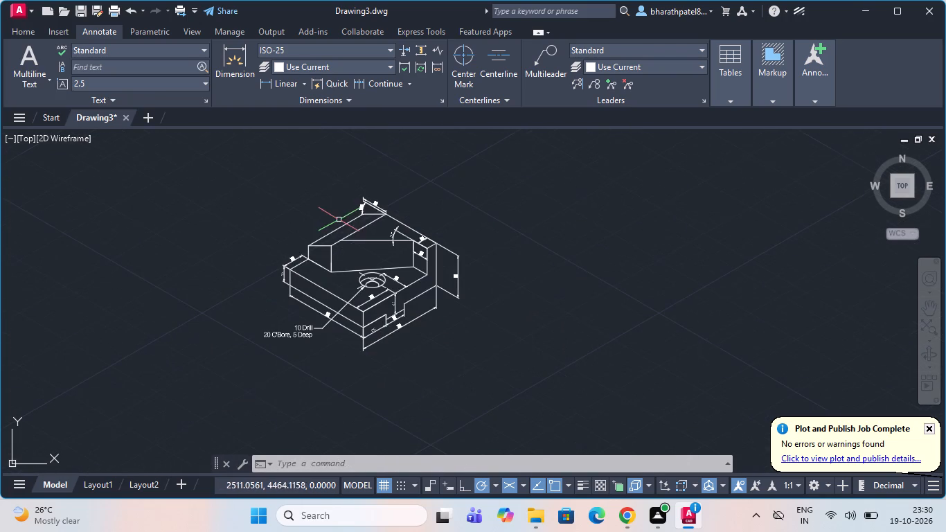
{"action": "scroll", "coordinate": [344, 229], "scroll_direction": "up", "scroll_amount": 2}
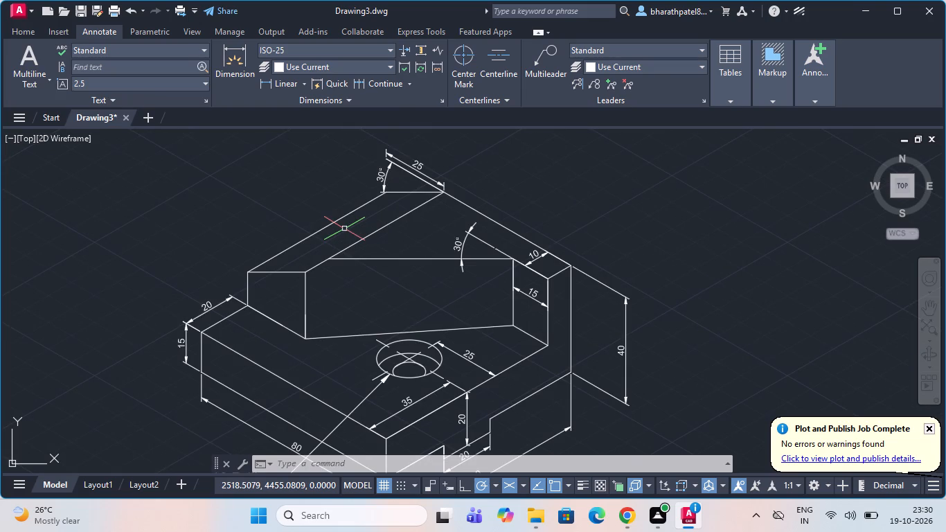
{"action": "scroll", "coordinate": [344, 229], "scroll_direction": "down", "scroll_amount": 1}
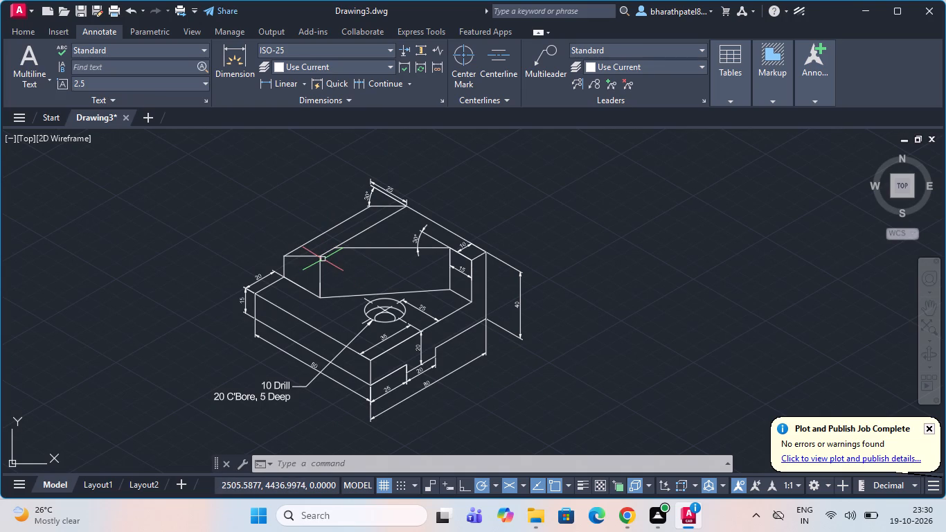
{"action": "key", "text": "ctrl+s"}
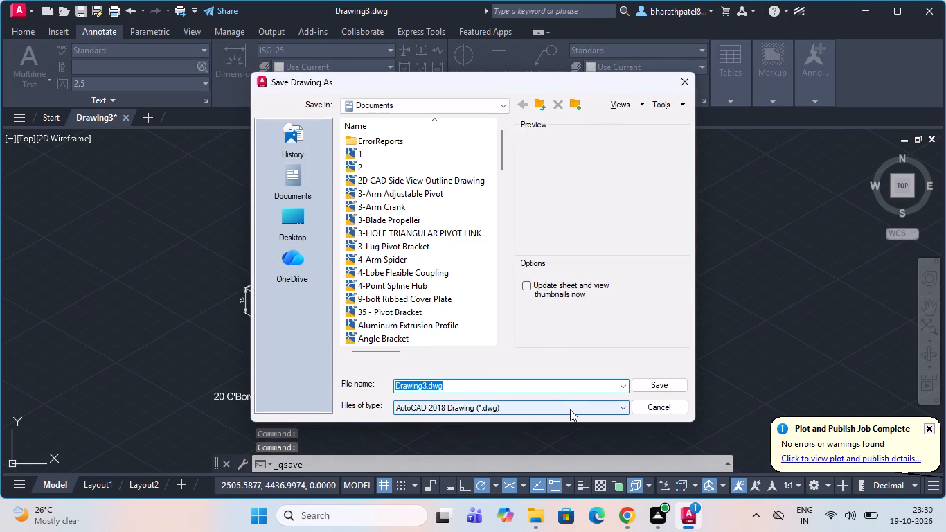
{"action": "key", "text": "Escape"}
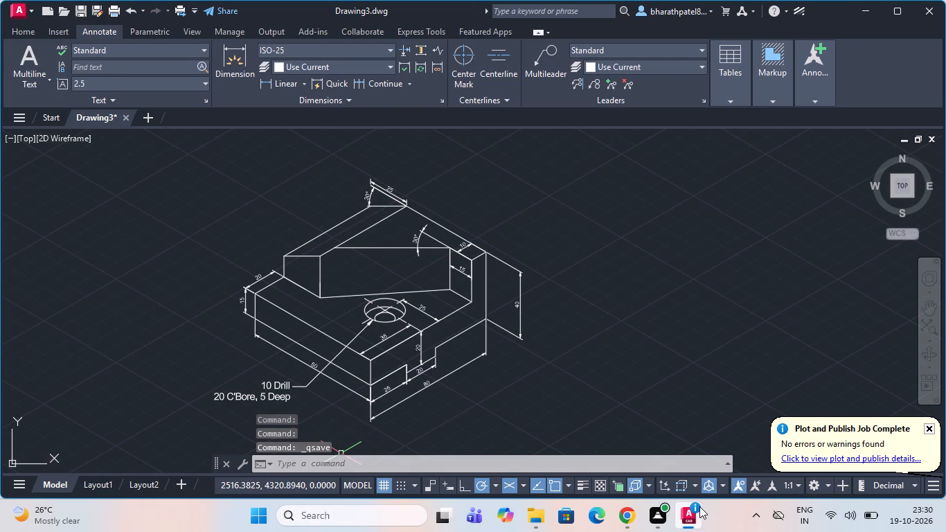
Review the command history back through the trimming, dimensioning, obliquing and isocircle commands used on the drawing.
{"action": "left_click", "coordinate": [729, 463]}
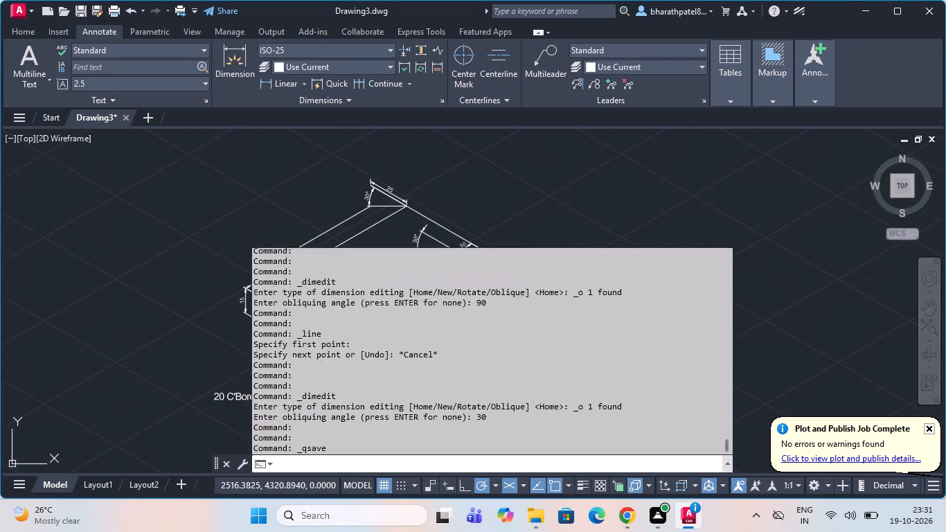
{"action": "scroll", "coordinate": [654, 374], "scroll_direction": "up", "scroll_amount": 20}
{"action": "scroll", "coordinate": [654, 374], "scroll_direction": "up", "scroll_amount": 20}
{"action": "scroll", "coordinate": [654, 374], "scroll_direction": "up", "scroll_amount": 2}
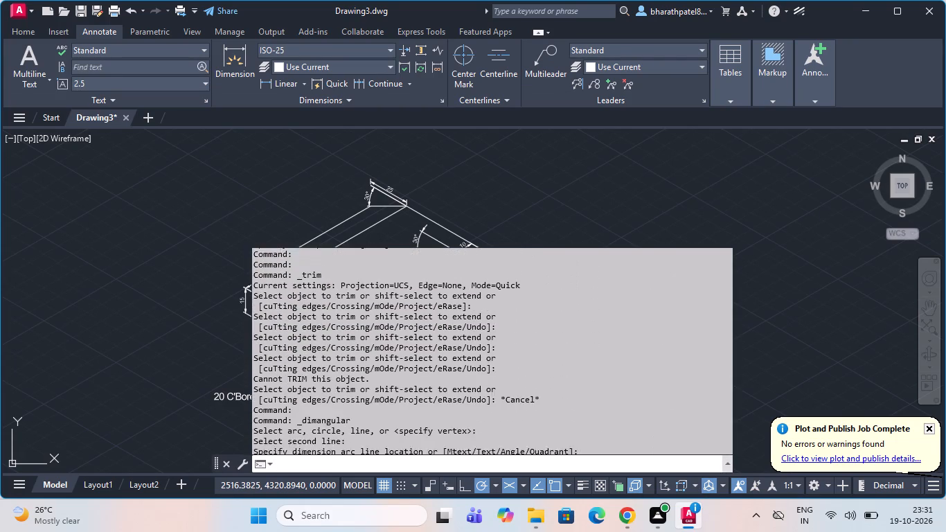
{"action": "scroll", "coordinate": [650, 372], "scroll_direction": "up", "scroll_amount": 20}
{"action": "scroll", "coordinate": [650, 372], "scroll_direction": "up", "scroll_amount": 20}
{"action": "scroll", "coordinate": [650, 372], "scroll_direction": "up", "scroll_amount": 3}
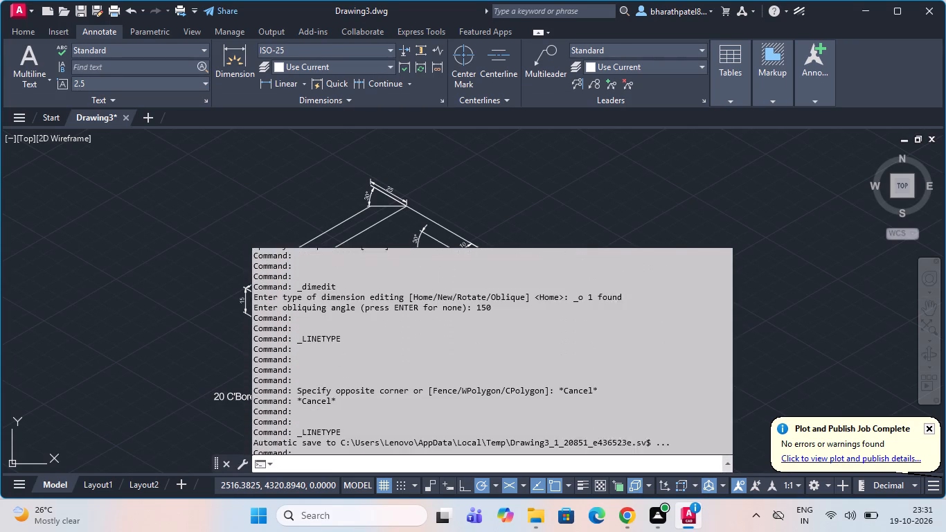
{"action": "scroll", "coordinate": [640, 372], "scroll_direction": "up", "scroll_amount": 4}
{"action": "scroll", "coordinate": [640, 372], "scroll_direction": "up", "scroll_amount": 20}
{"action": "scroll", "coordinate": [640, 372], "scroll_direction": "up", "scroll_amount": 8}
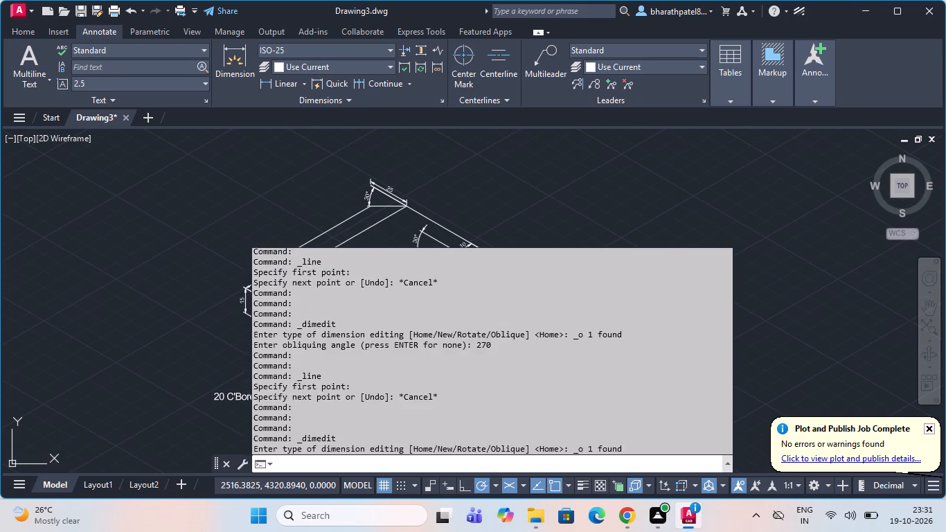
{"action": "scroll", "coordinate": [640, 372], "scroll_direction": "up", "scroll_amount": 15}
{"action": "scroll", "coordinate": [720, 428], "scroll_direction": "up", "scroll_amount": 7}
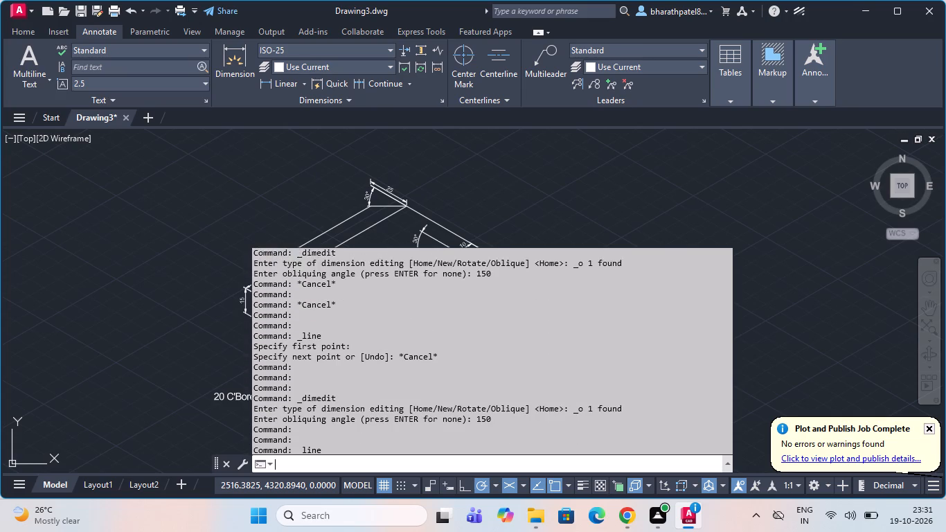
{"action": "scroll", "coordinate": [718, 424], "scroll_direction": "up", "scroll_amount": 20}
{"action": "scroll", "coordinate": [718, 424], "scroll_direction": "up", "scroll_amount": 14}
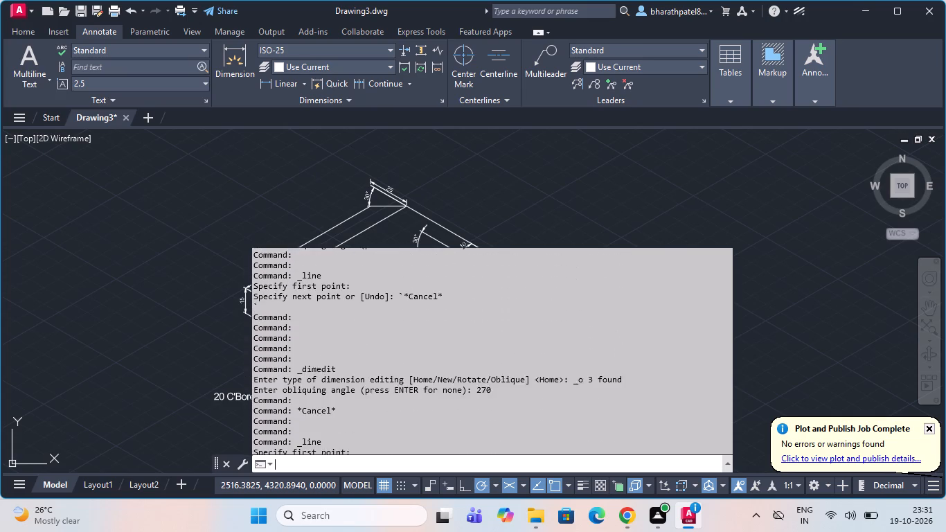
{"action": "scroll", "coordinate": [708, 422], "scroll_direction": "up", "scroll_amount": 20}
{"action": "scroll", "coordinate": [708, 422], "scroll_direction": "up", "scroll_amount": 14}
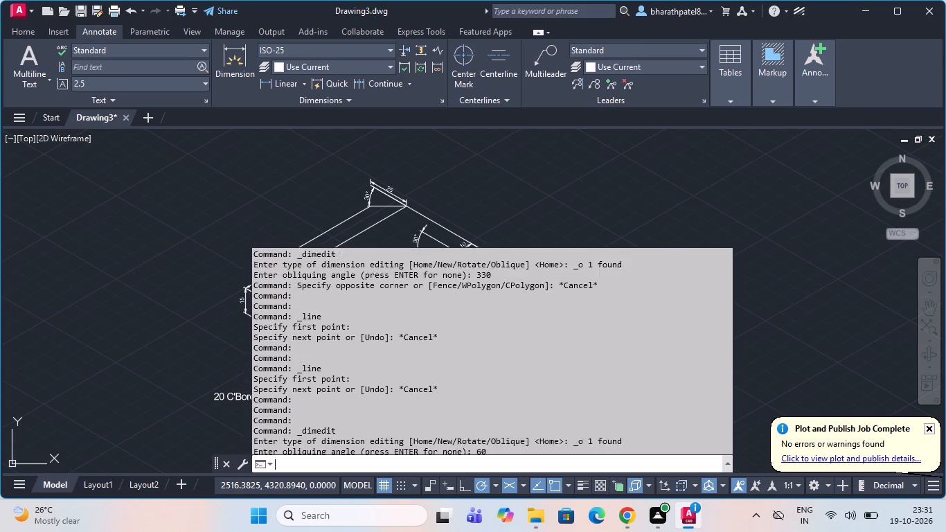
{"action": "scroll", "coordinate": [706, 420], "scroll_direction": "up", "scroll_amount": 20}
{"action": "scroll", "coordinate": [706, 420], "scroll_direction": "up", "scroll_amount": 14}
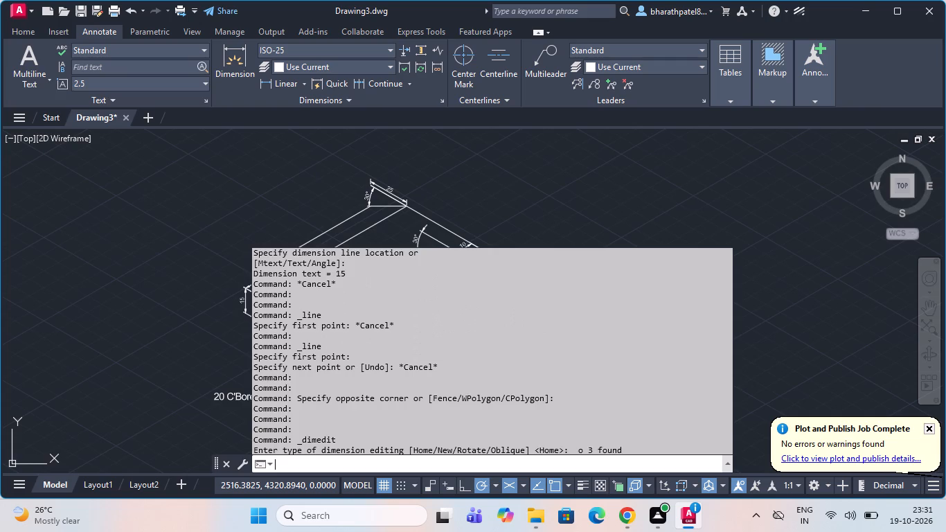
{"action": "scroll", "coordinate": [693, 414], "scroll_direction": "up", "scroll_amount": 13}
{"action": "scroll", "coordinate": [691, 413], "scroll_direction": "up", "scroll_amount": 13}
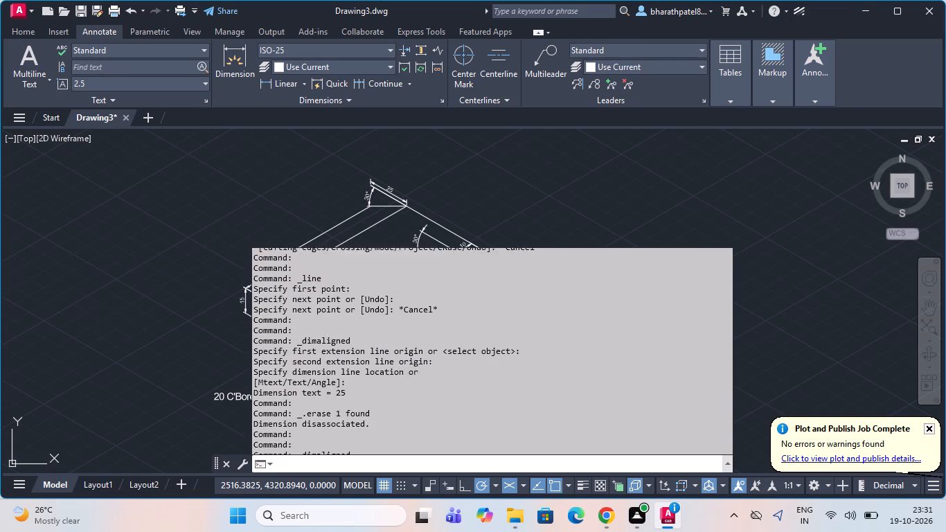
{"action": "scroll", "coordinate": [689, 412], "scroll_direction": "up", "scroll_amount": 19}
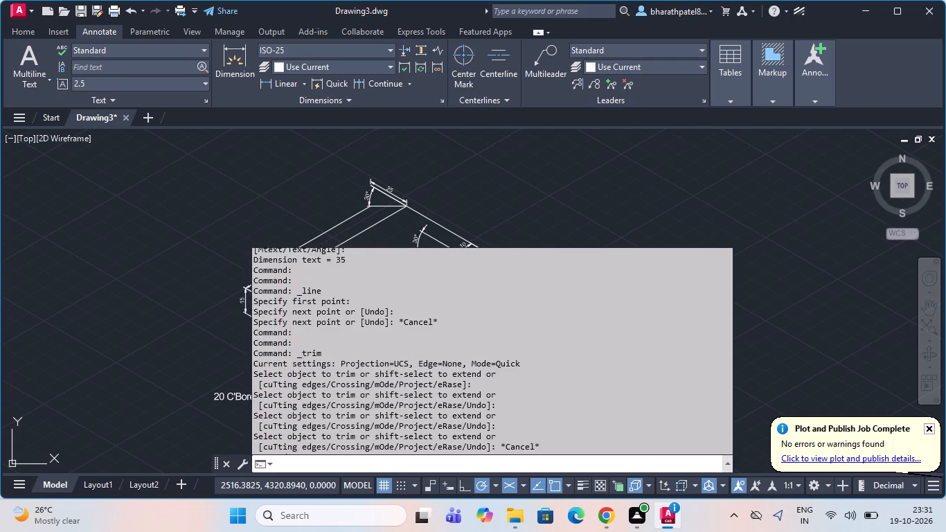
{"action": "scroll", "coordinate": [681, 425], "scroll_direction": "up", "scroll_amount": 20}
{"action": "scroll", "coordinate": [681, 425], "scroll_direction": "up", "scroll_amount": 8}
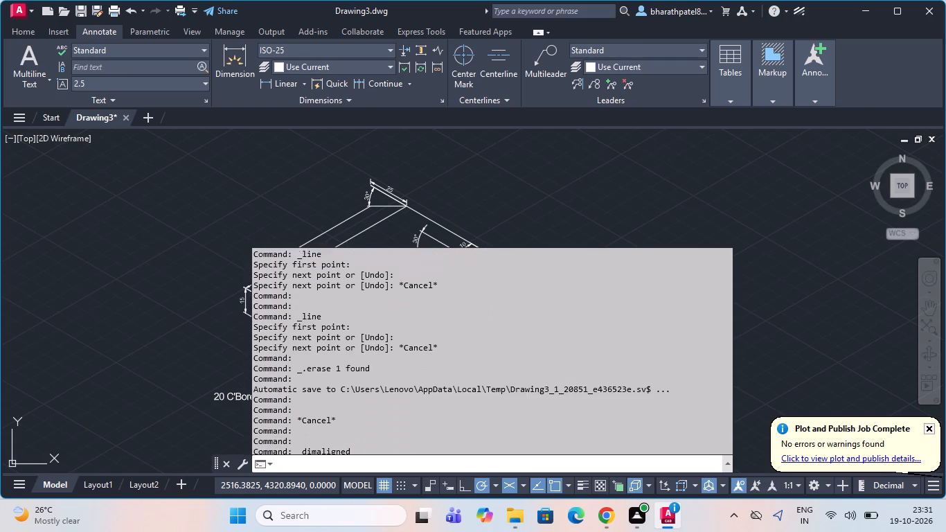
{"action": "scroll", "coordinate": [681, 425], "scroll_direction": "up", "scroll_amount": 14}
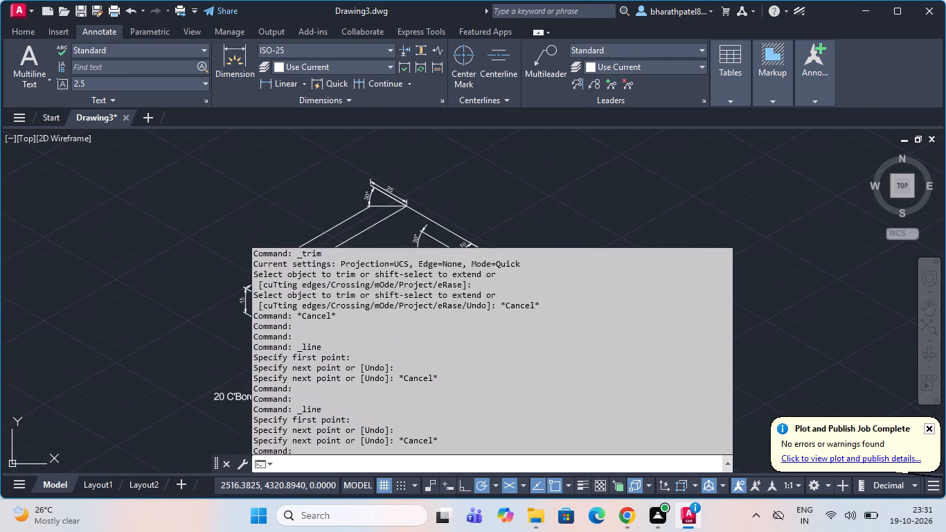
{"action": "scroll", "coordinate": [672, 429], "scroll_direction": "up", "scroll_amount": 20}
{"action": "scroll", "coordinate": [672, 429], "scroll_direction": "up", "scroll_amount": 2}
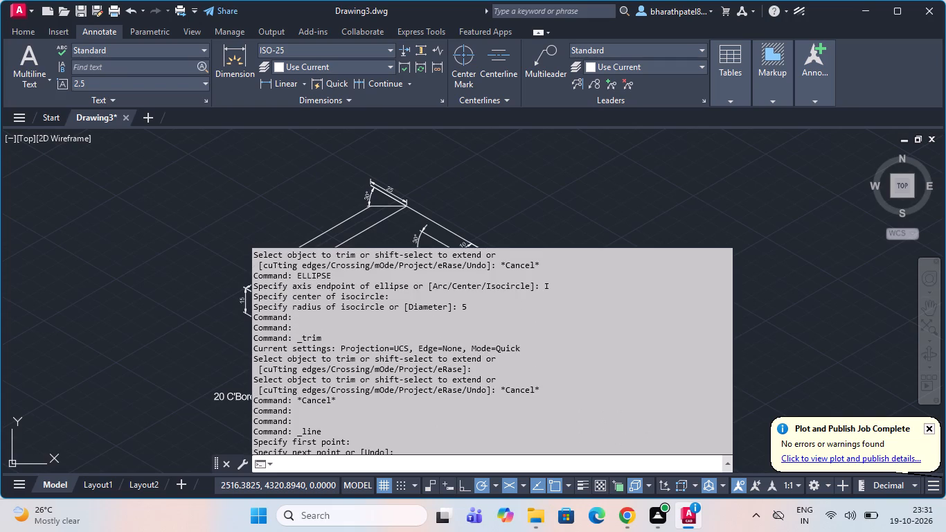
{"action": "scroll", "coordinate": [440, 369], "scroll_direction": "up", "scroll_amount": 5}
{"action": "left_click", "coordinate": [150, 256]}
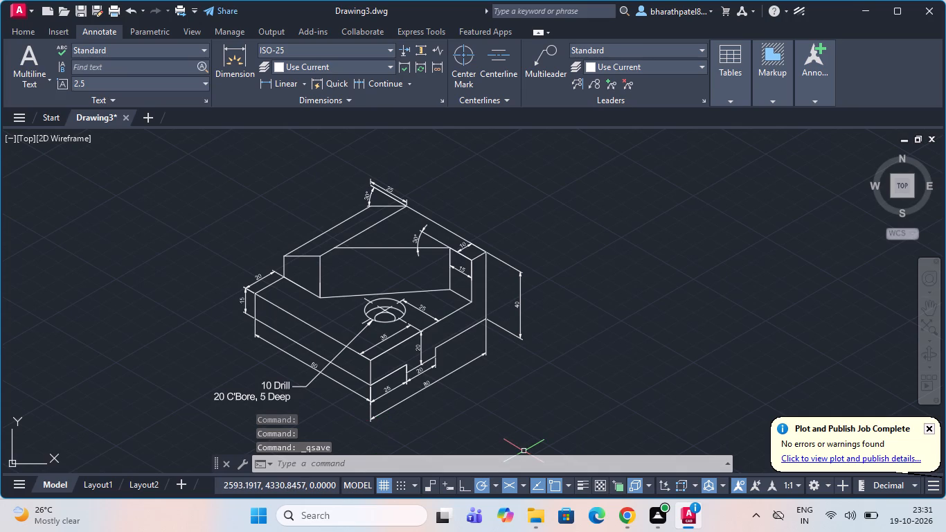
Save the drawing in the Documents folder under the name "W - Wedge Plate".
{"action": "key", "text": "ctrl+s"}
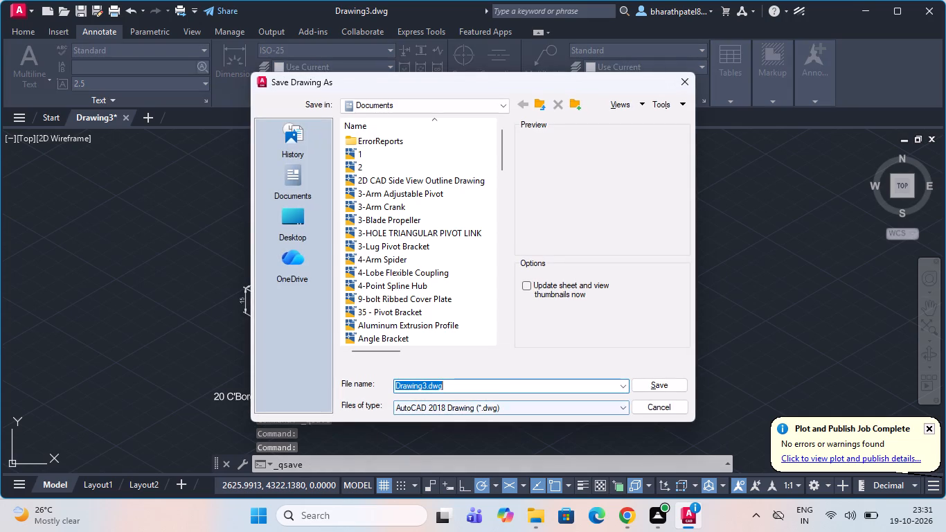
{"action": "left_click_drag", "start_coordinate": [495, 380], "coordinate": [315, 385]}
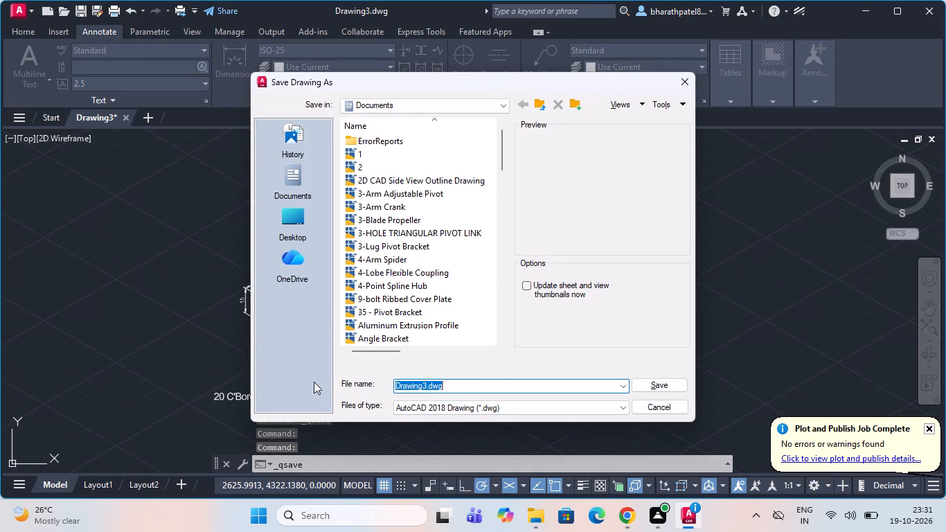
{"action": "key", "text": "ctrl+v"}
{"action": "left_click", "coordinate": [650, 388]}
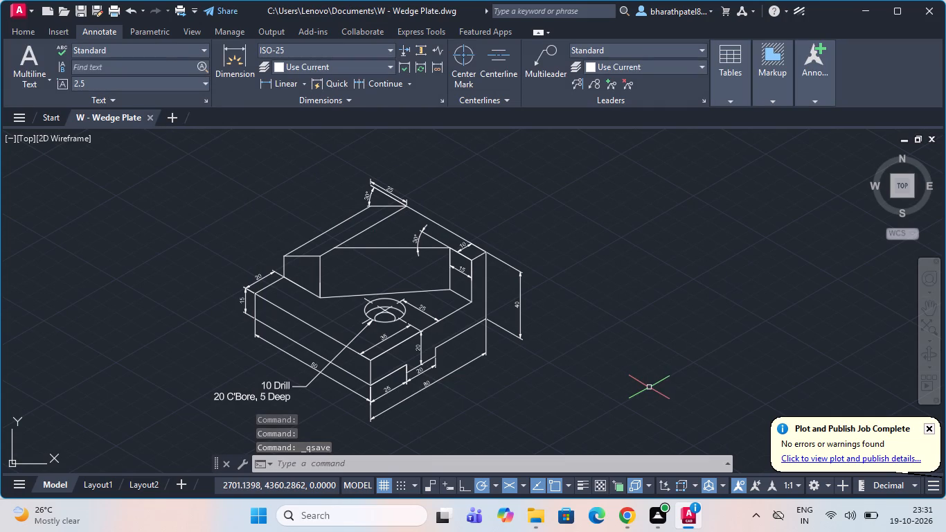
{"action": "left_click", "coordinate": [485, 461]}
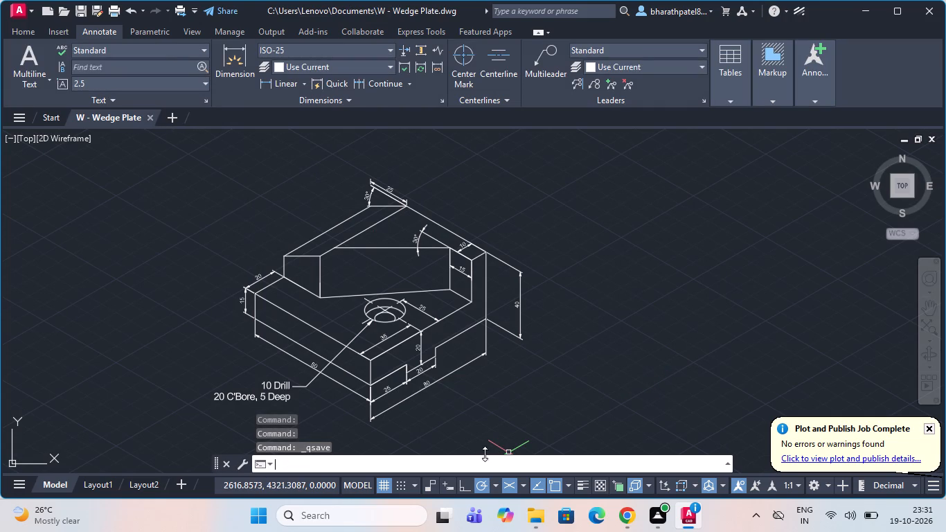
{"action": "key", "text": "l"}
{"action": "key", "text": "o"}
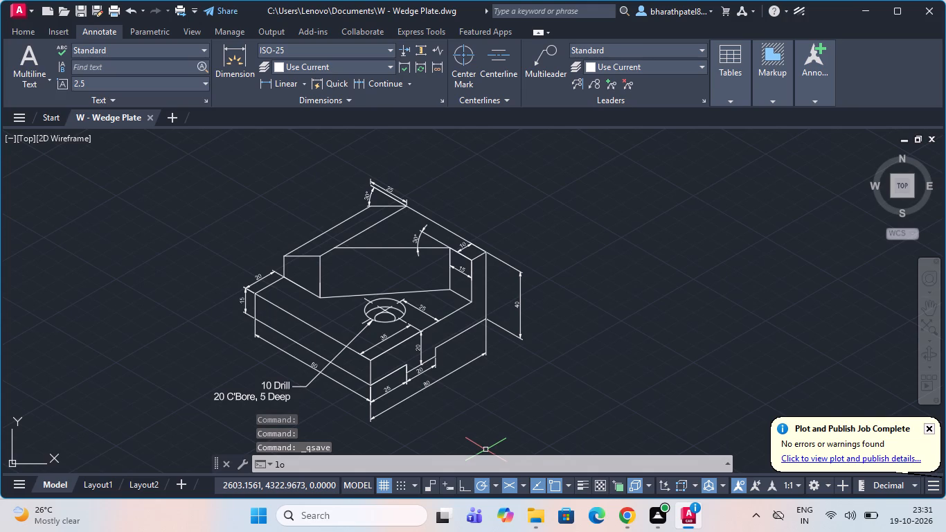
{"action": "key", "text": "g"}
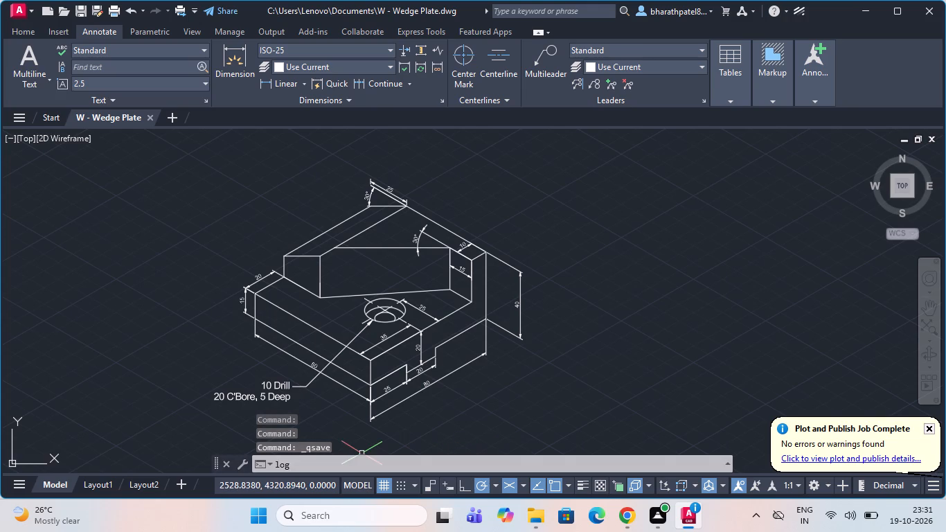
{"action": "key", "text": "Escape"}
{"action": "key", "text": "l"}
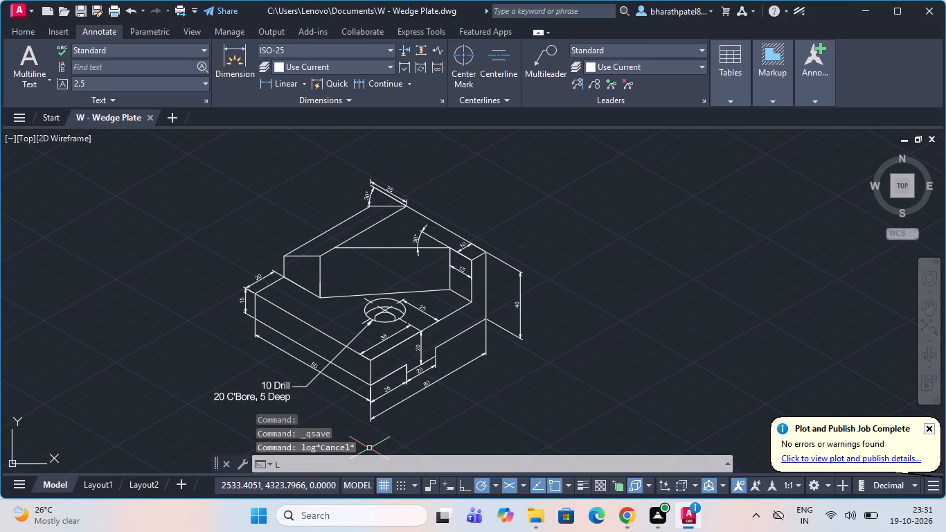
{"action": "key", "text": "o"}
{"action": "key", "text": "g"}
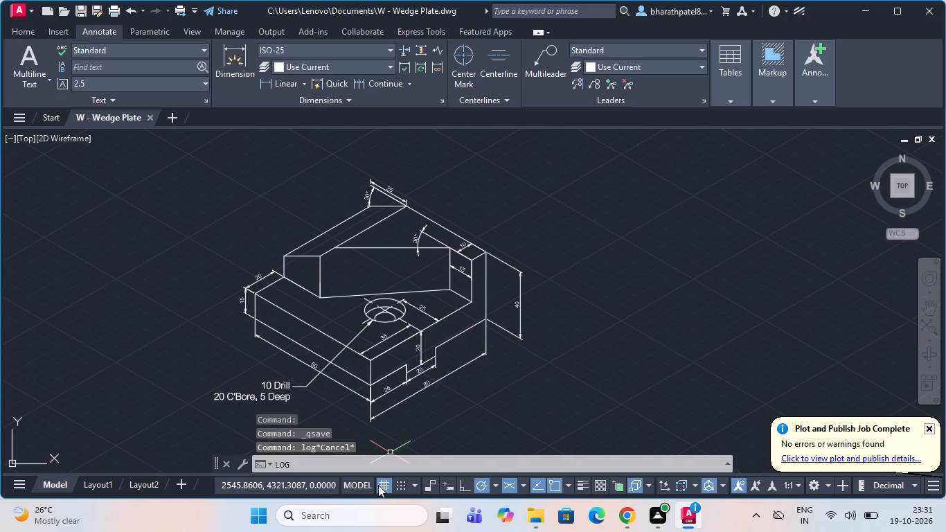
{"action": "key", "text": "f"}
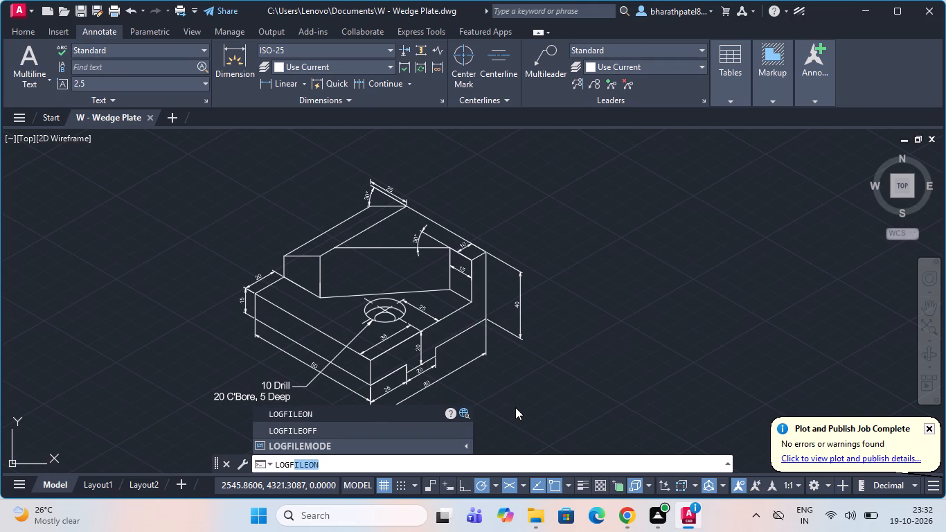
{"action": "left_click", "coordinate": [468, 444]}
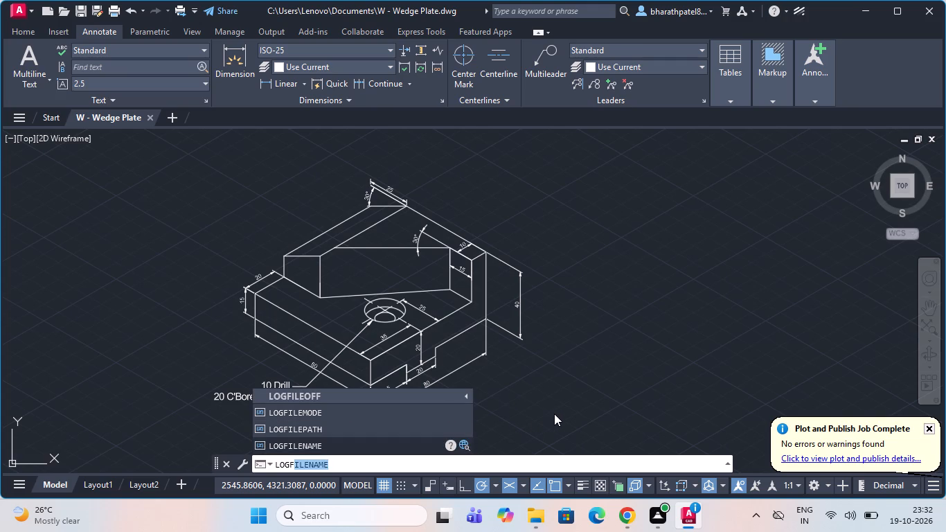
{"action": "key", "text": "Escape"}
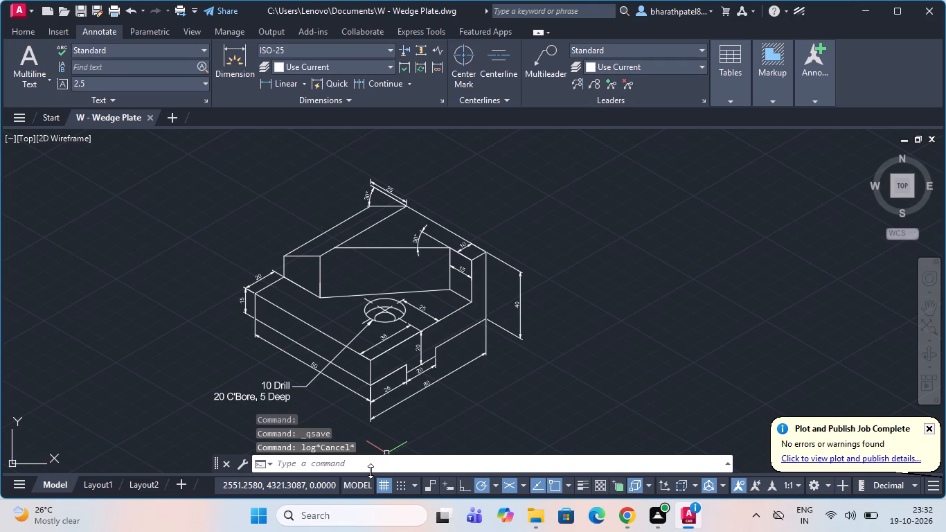
Turn off command log file recording with the LOGFILEOFF command.
{"action": "left_click", "coordinate": [371, 471]}
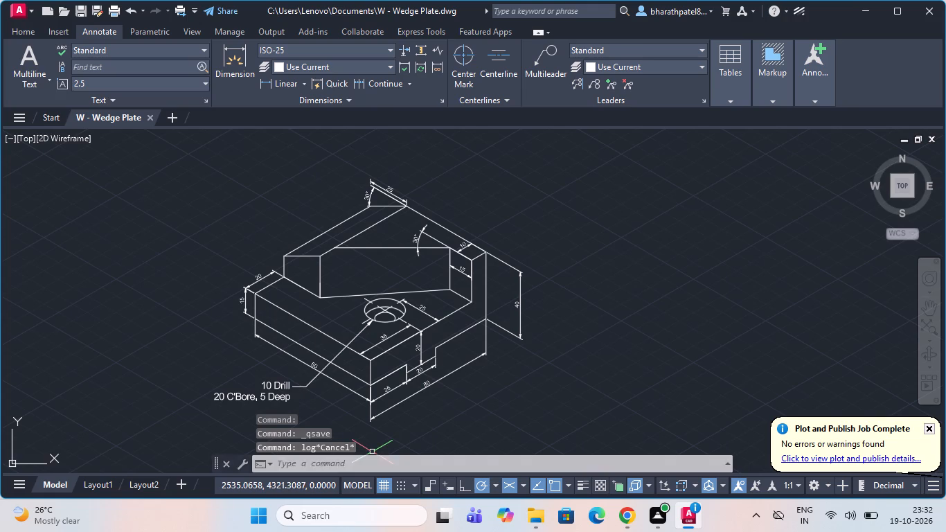
{"action": "key", "text": "l"}
{"action": "key", "text": "o"}
{"action": "key", "text": "g"}
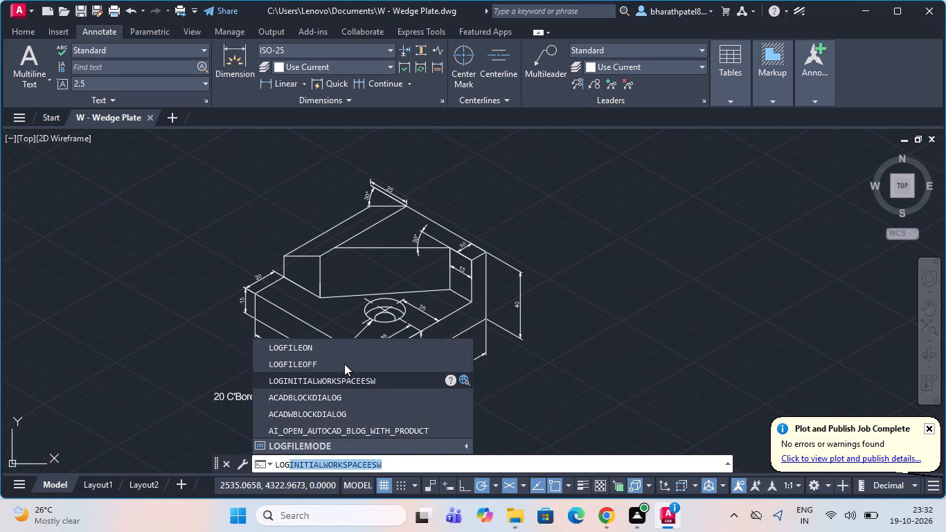
{"action": "left_click", "coordinate": [348, 362]}
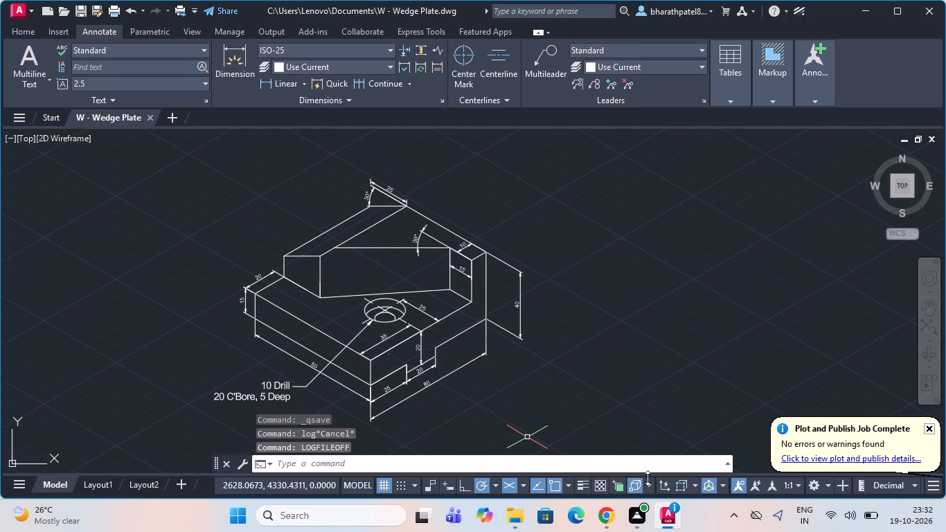
{"action": "left_click", "coordinate": [727, 468]}
{"action": "left_click", "coordinate": [749, 374]}
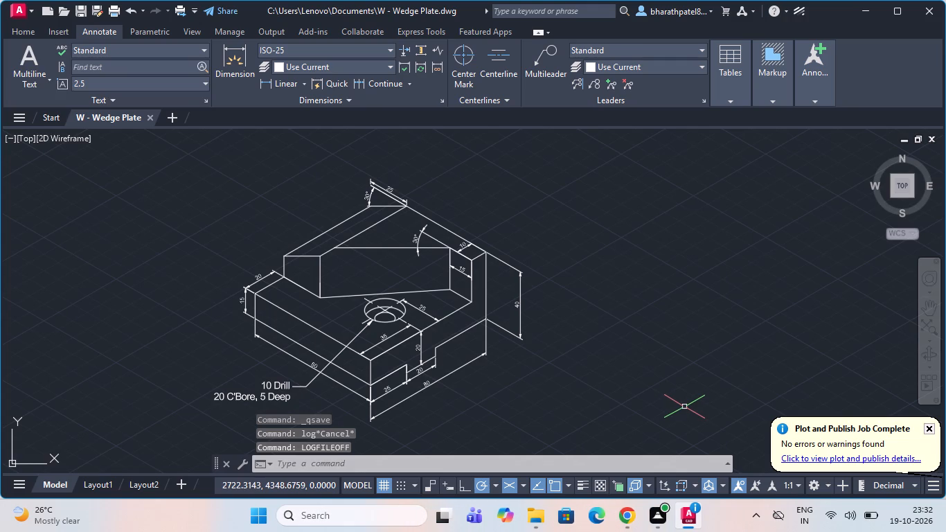
Set up a model plot with the DWG To PDF.pc3 plotter, landscape orientation and the plot centred on the paper.
{"action": "key", "text": "ctrl+p"}
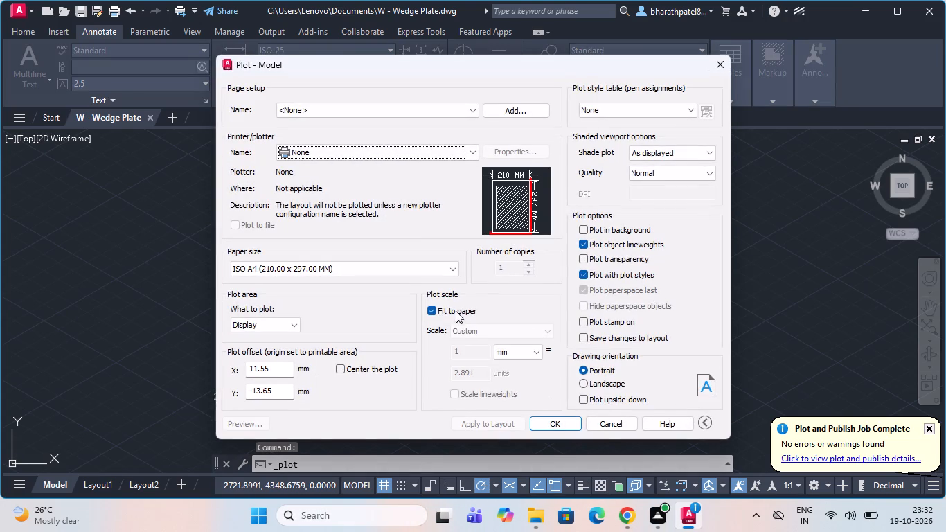
{"action": "left_click", "coordinate": [584, 382]}
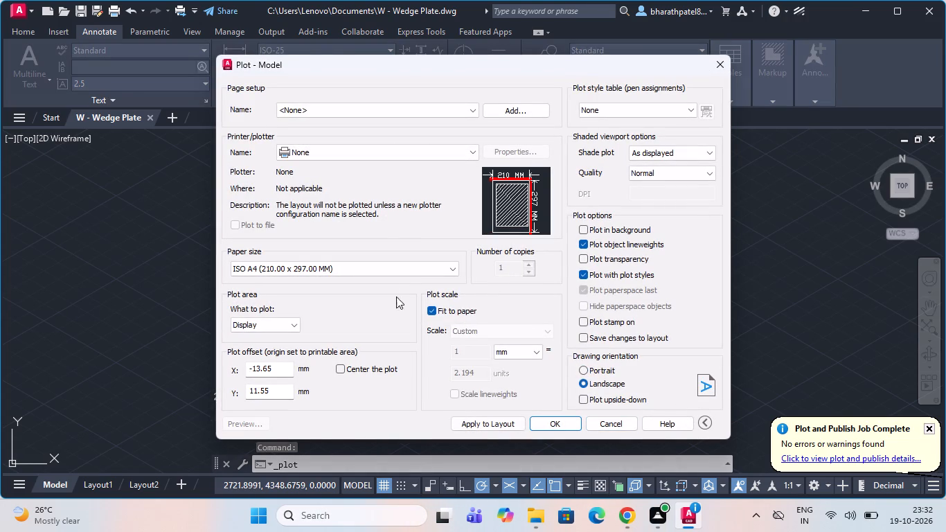
{"action": "left_click", "coordinate": [391, 156]}
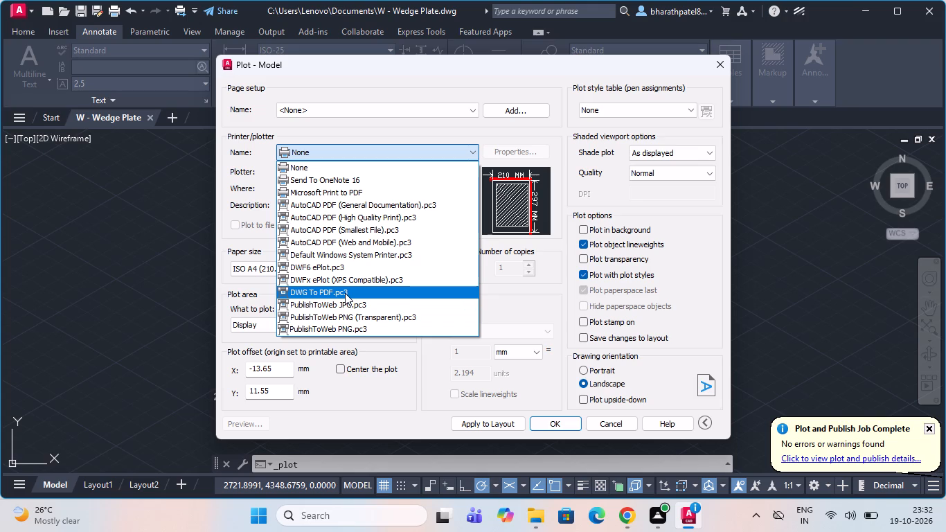
{"action": "left_click", "coordinate": [345, 293]}
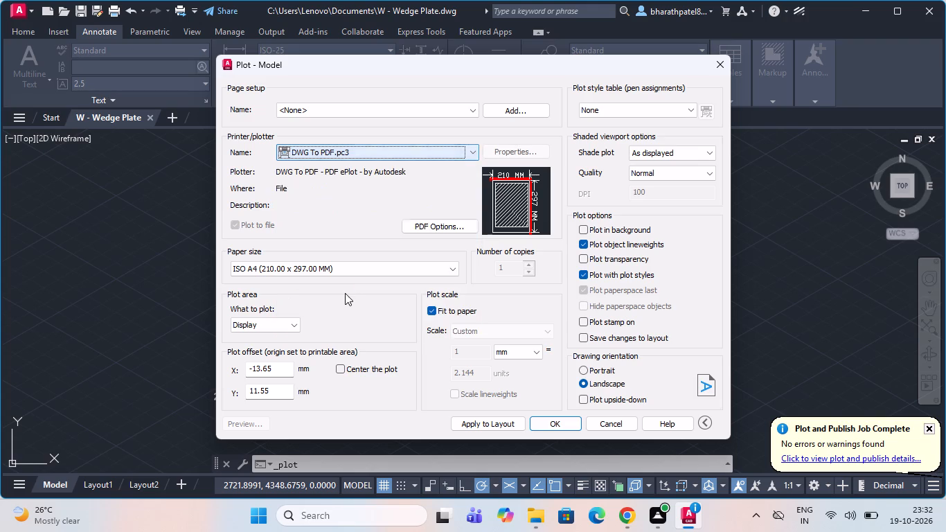
{"action": "scroll", "coordinate": [345, 293], "scroll_direction": "down", "scroll_amount": 2}
{"action": "left_click", "coordinate": [342, 367]}
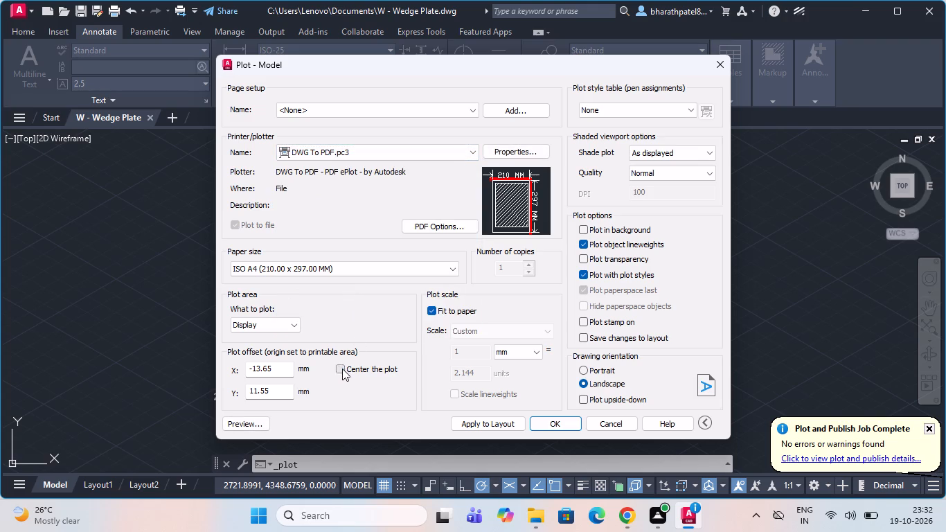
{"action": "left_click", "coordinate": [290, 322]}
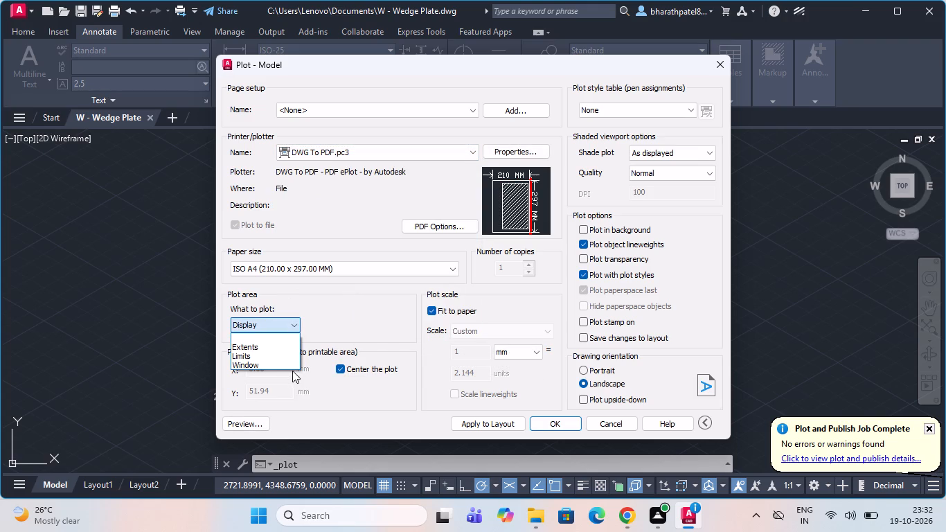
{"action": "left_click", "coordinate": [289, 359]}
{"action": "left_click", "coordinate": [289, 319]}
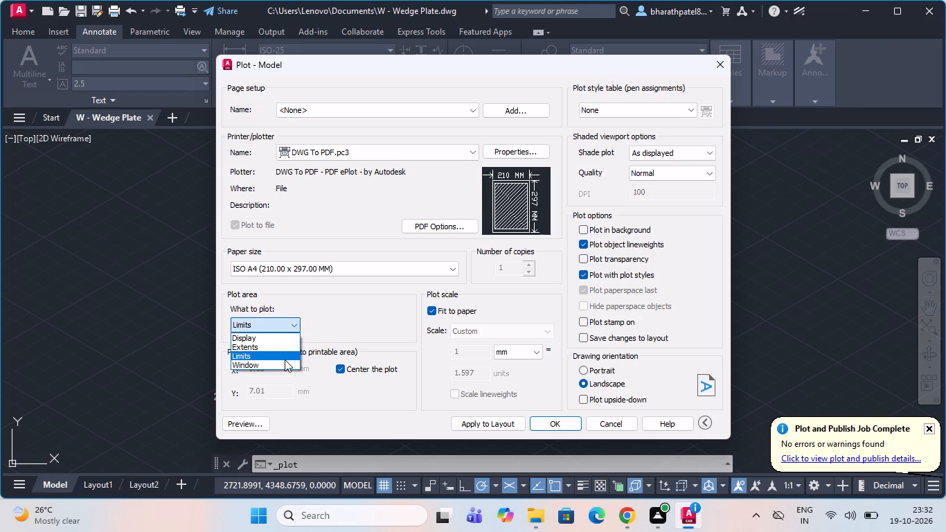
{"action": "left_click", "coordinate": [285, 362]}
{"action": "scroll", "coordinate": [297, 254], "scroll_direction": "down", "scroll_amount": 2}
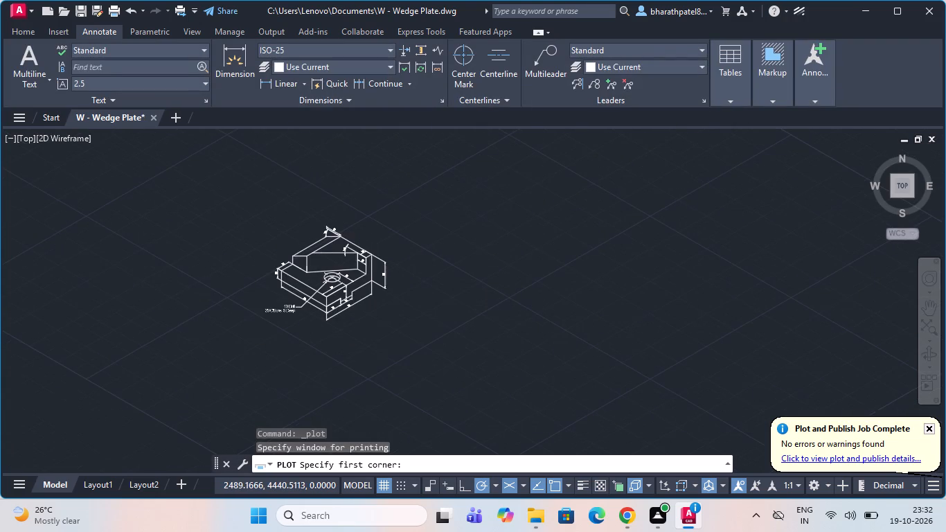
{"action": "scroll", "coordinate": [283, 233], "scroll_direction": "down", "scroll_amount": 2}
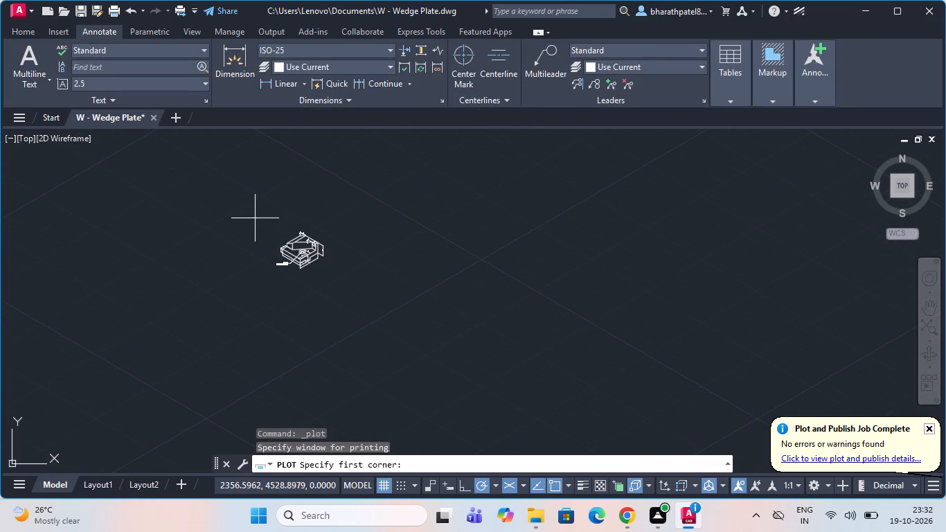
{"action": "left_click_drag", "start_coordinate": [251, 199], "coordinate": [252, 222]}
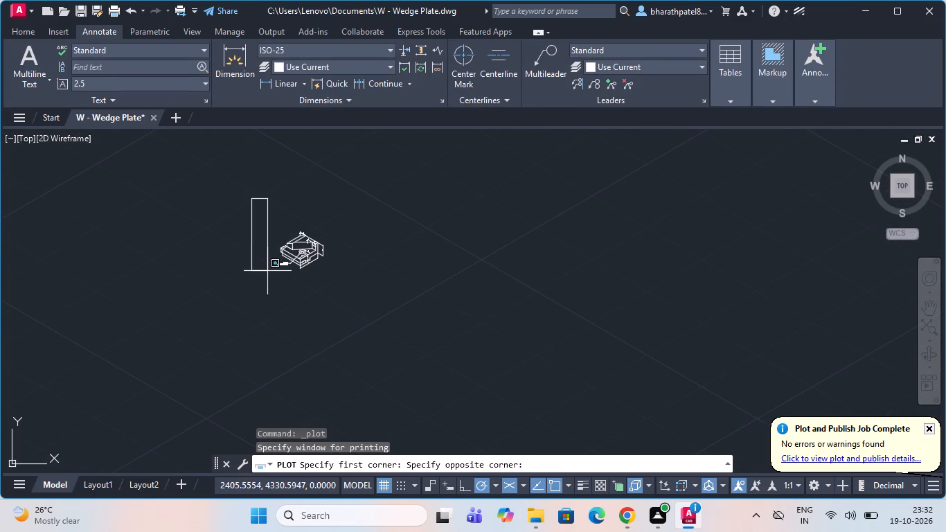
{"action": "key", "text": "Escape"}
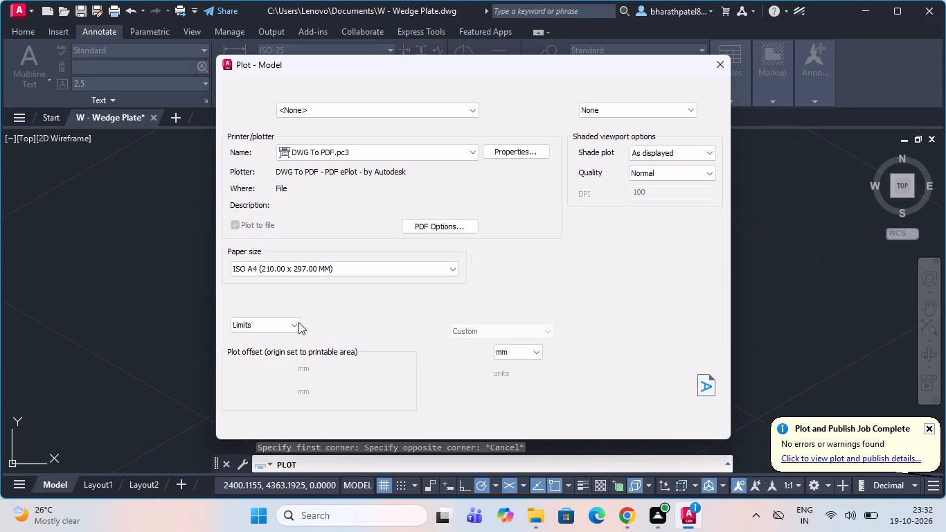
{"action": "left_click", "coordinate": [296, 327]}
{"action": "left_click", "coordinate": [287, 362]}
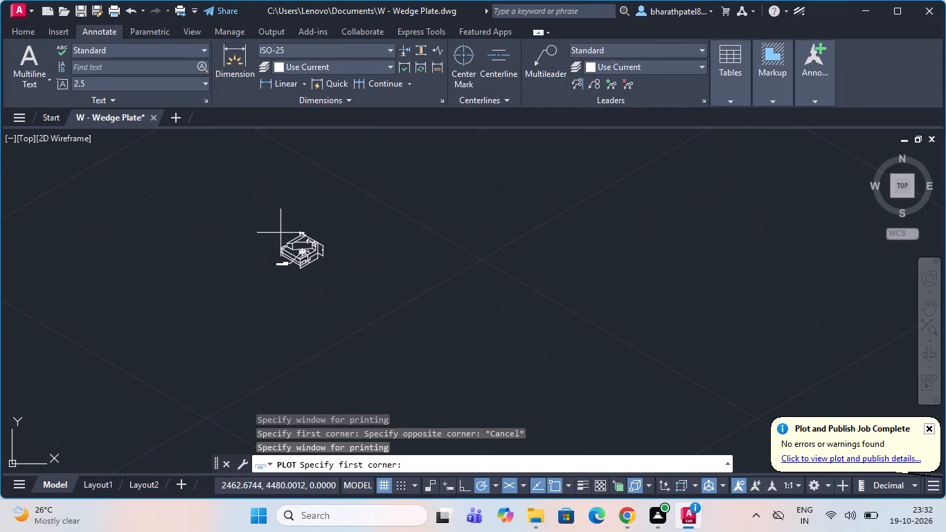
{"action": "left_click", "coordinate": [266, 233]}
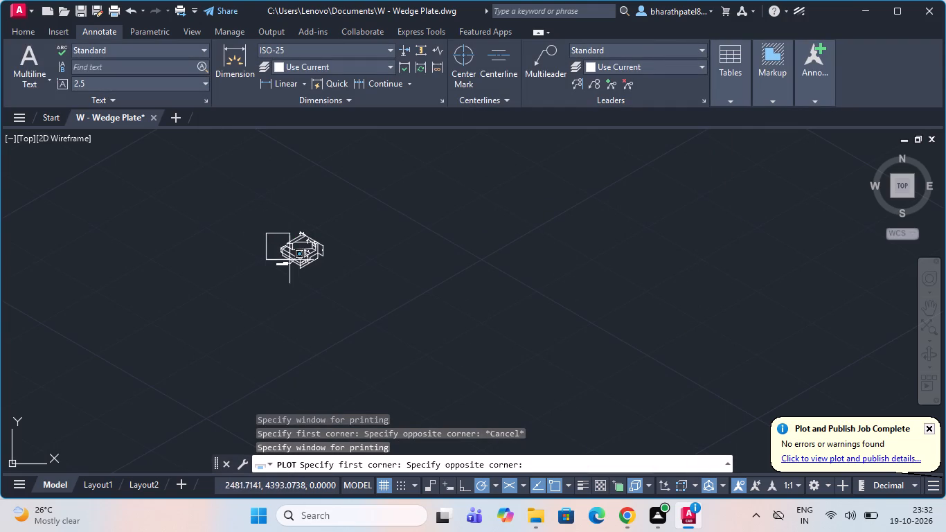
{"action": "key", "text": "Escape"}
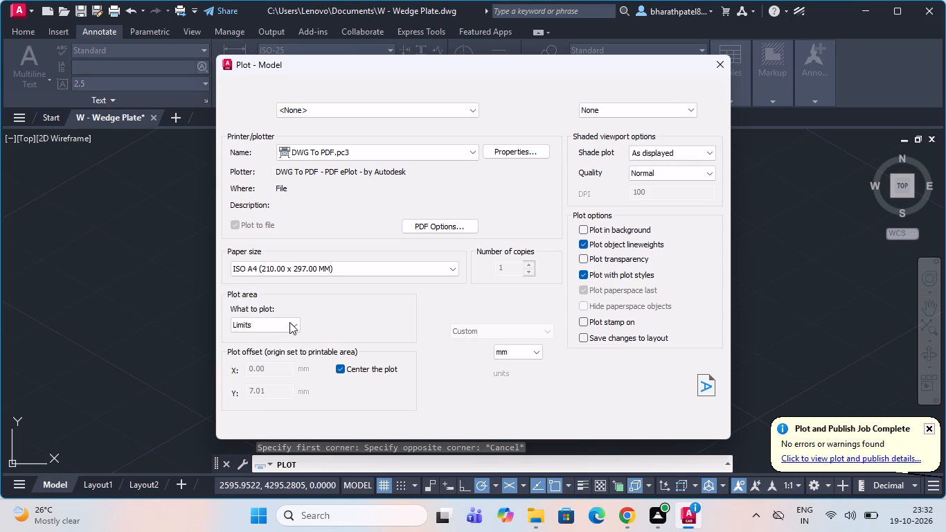
Set the plot area to a window enclosing the whole isometric block with its dimensions and hole note.
{"action": "left_click", "coordinate": [301, 325]}
{"action": "left_click", "coordinate": [291, 327]}
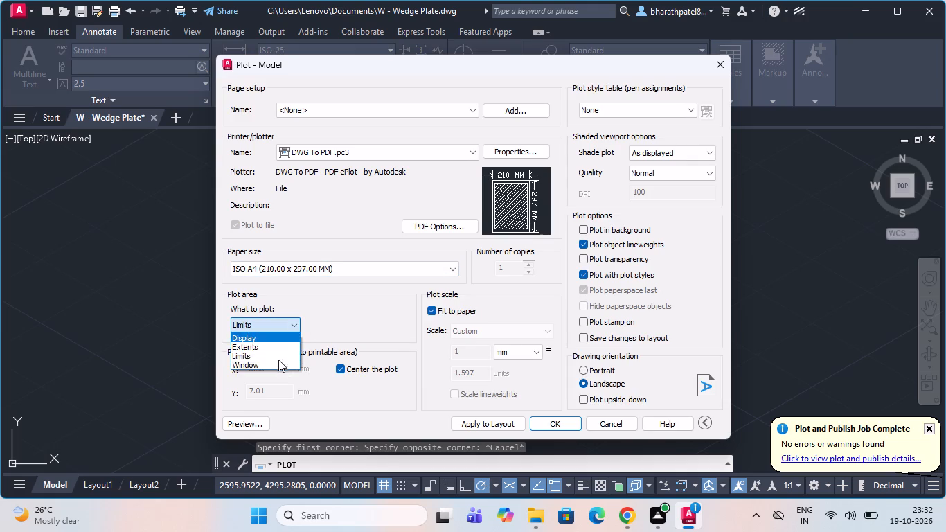
{"action": "left_click", "coordinate": [280, 363]}
{"action": "scroll", "coordinate": [264, 232], "scroll_direction": "up", "scroll_amount": 2}
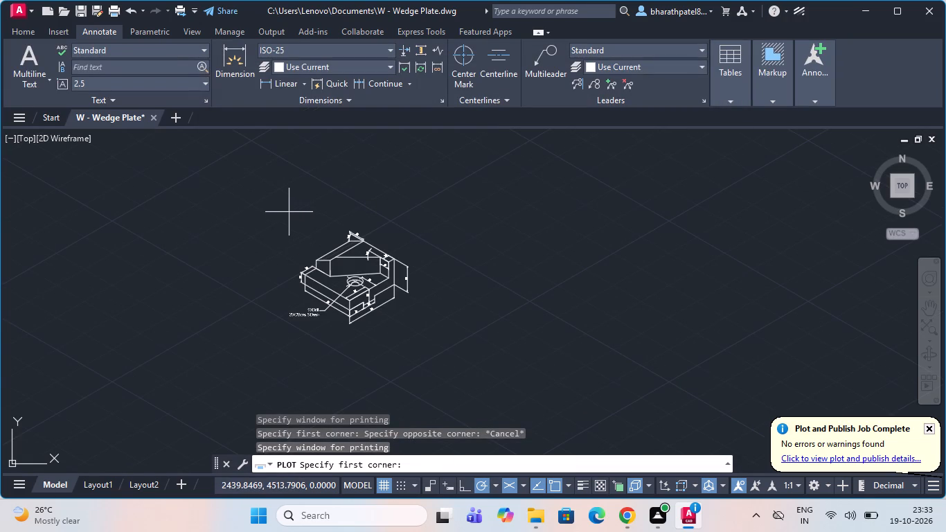
{"action": "left_click", "coordinate": [262, 209]}
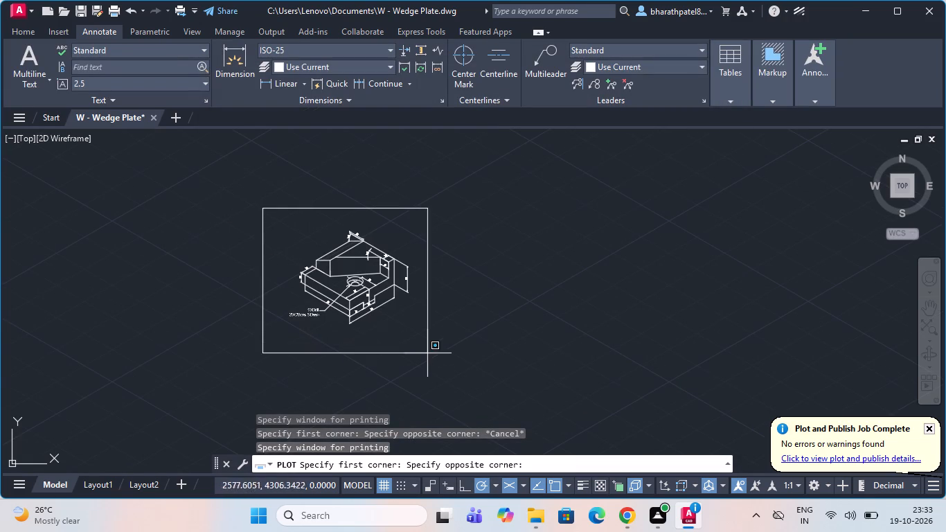
{"action": "left_click", "coordinate": [423, 337]}
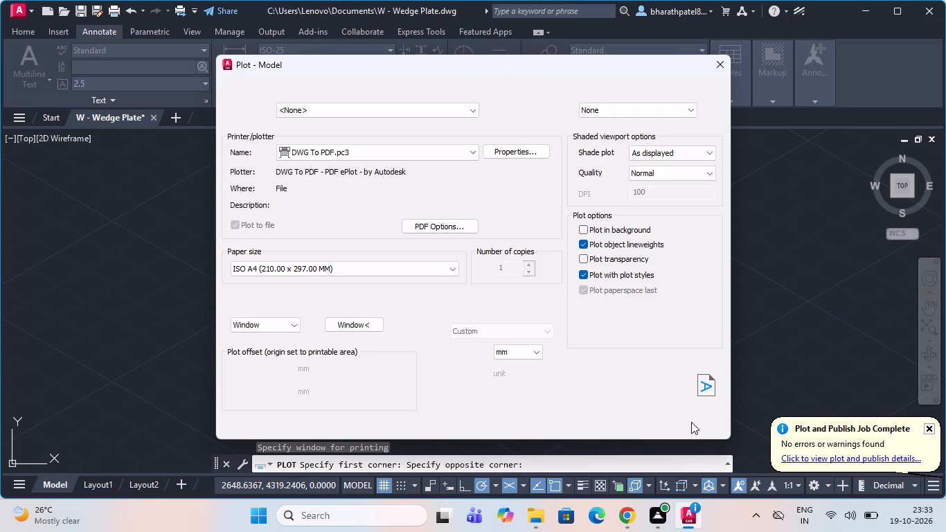
Plot the drawing to the Documents folder as "W - Wedge Plate-Model.pdf" and close the PDF that opens.
{"action": "left_click", "coordinate": [562, 418]}
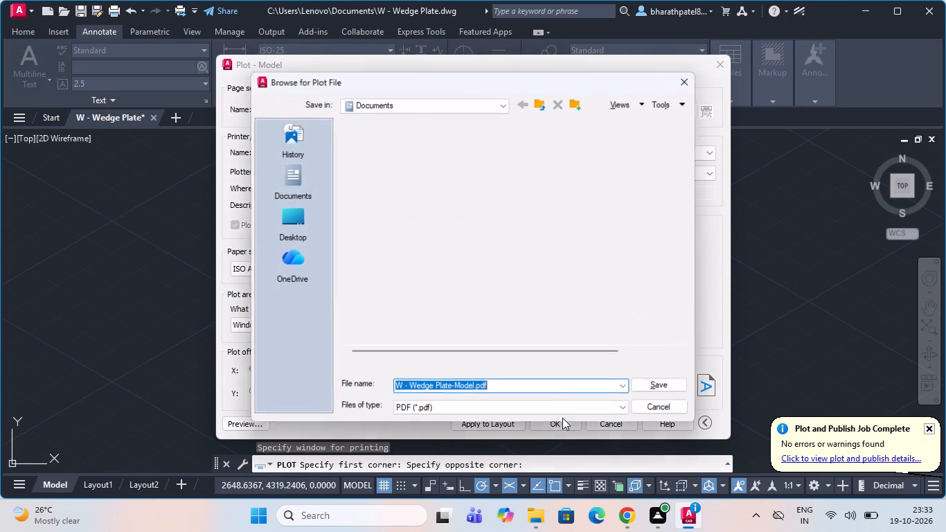
{"action": "left_click", "coordinate": [663, 389]}
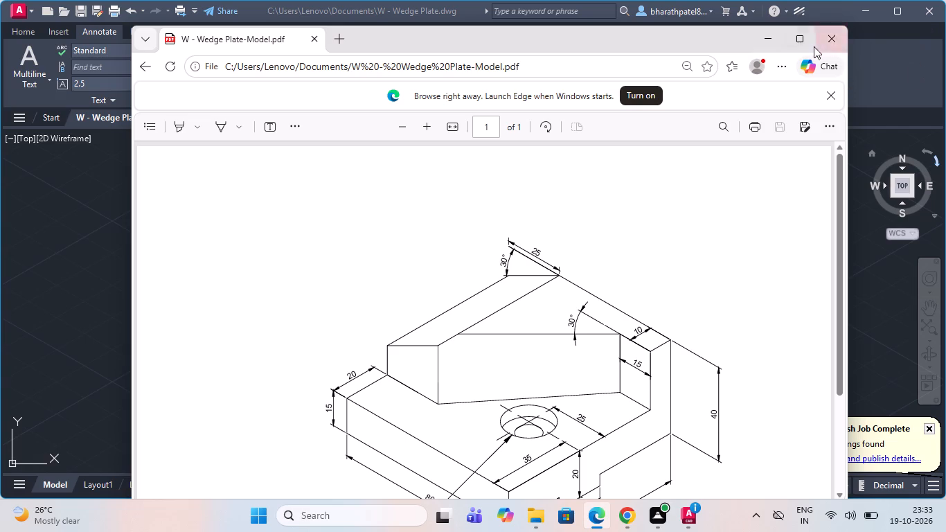
{"action": "left_click", "coordinate": [826, 46]}
{"action": "scroll", "coordinate": [700, 206], "scroll_direction": "down", "scroll_amount": 1}
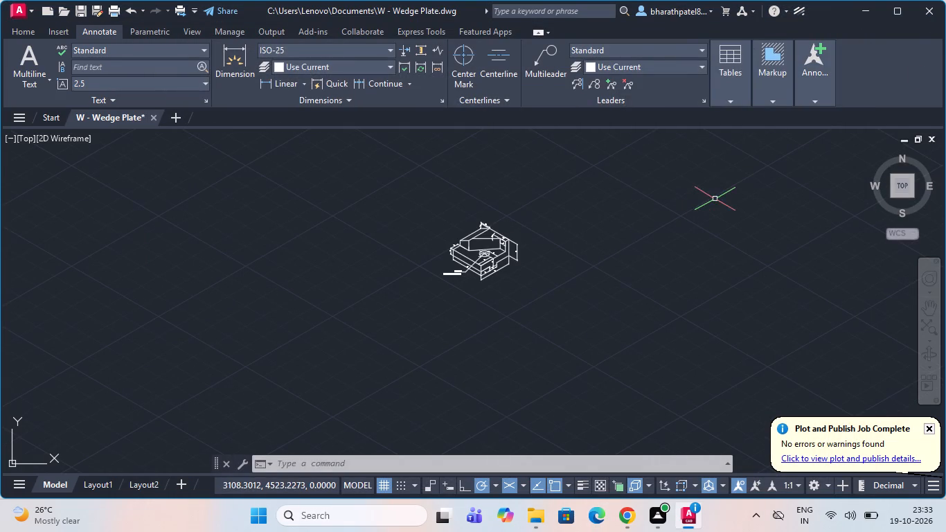